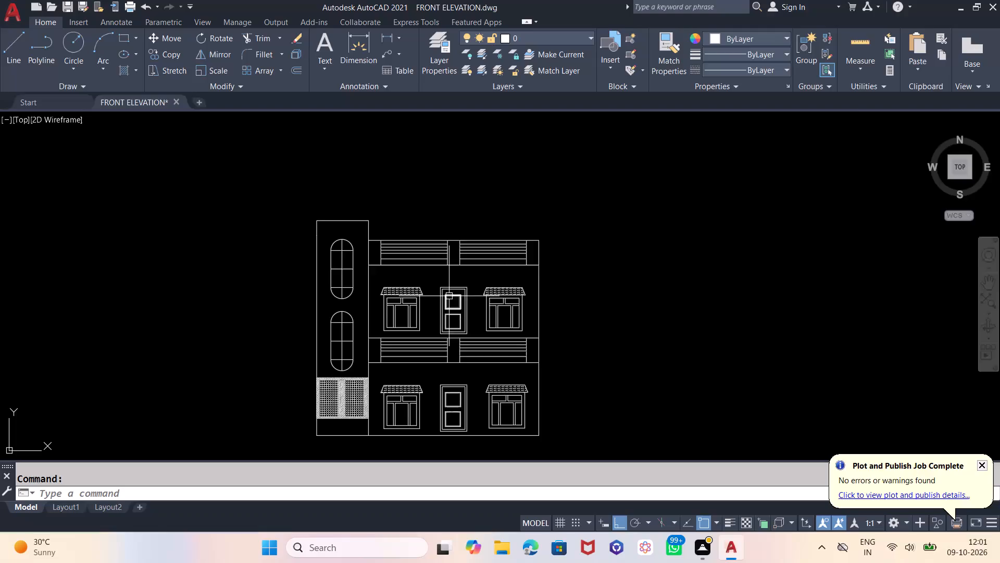
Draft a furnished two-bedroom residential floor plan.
Quit AutoCAD, saving the changes to the FRONT ELEVATION drawing.
{"action": "left_click", "coordinate": [991, 0]}
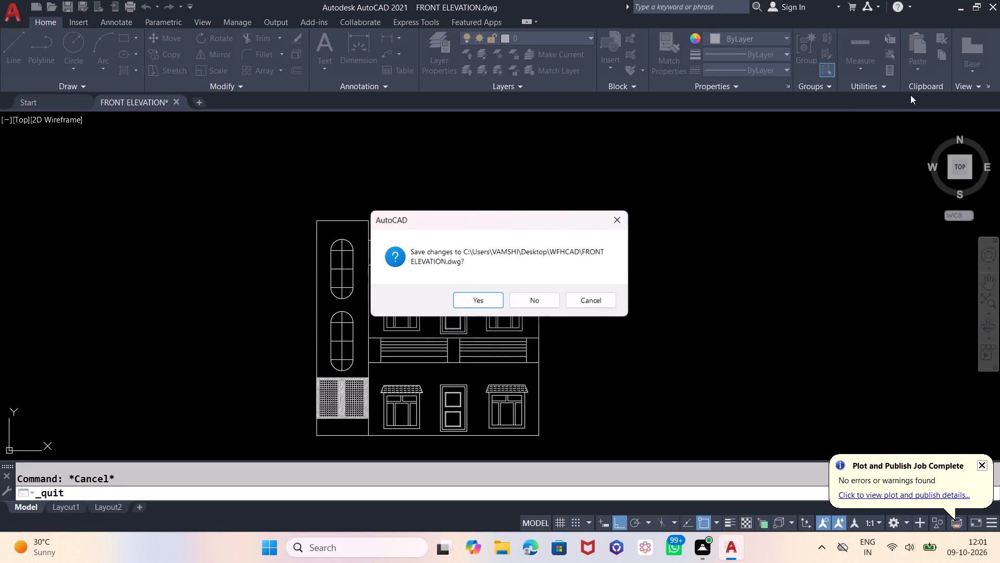
{"action": "left_click", "coordinate": [496, 301]}
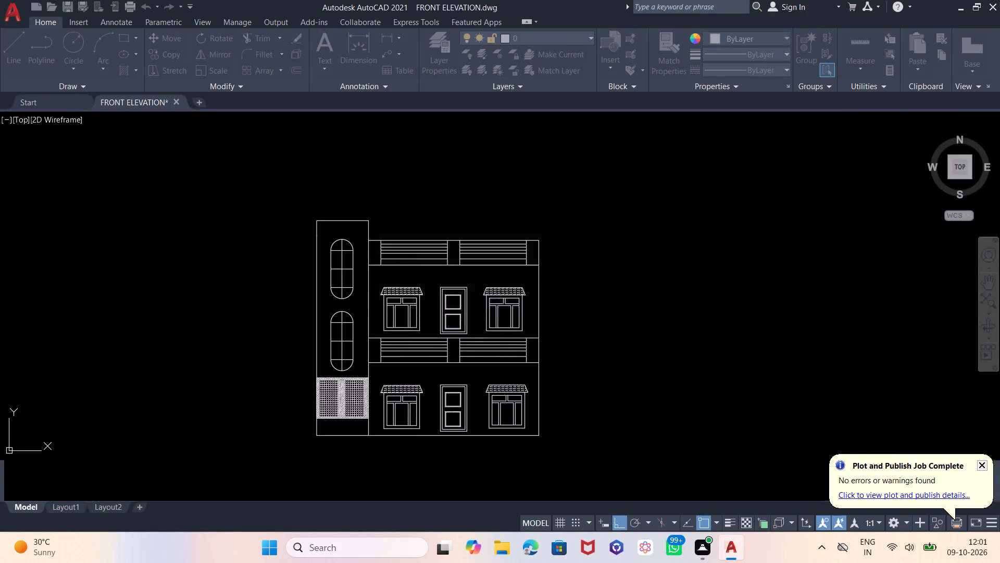
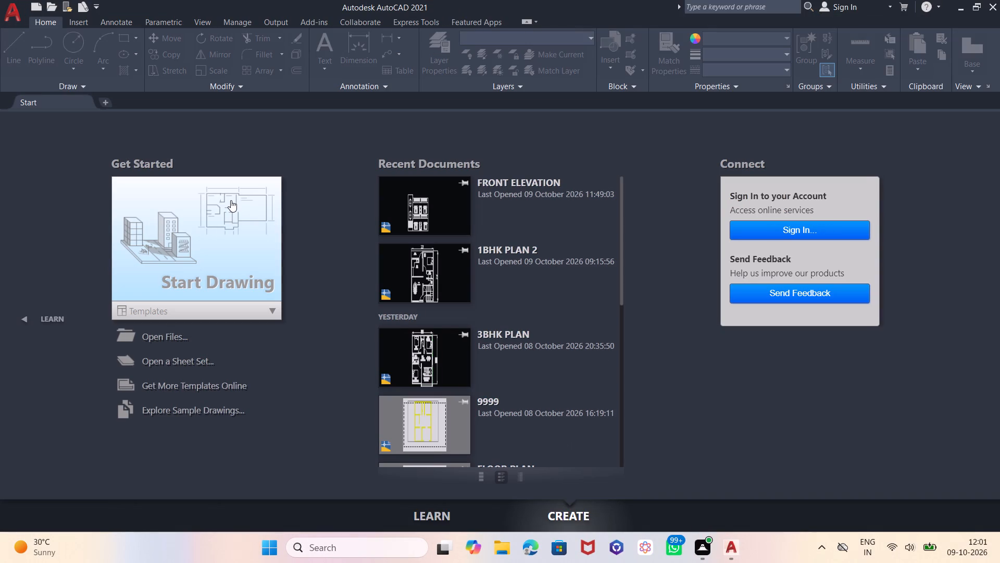
Start a new drawing and turn off the background grid.
{"action": "left_click", "coordinate": [231, 201]}
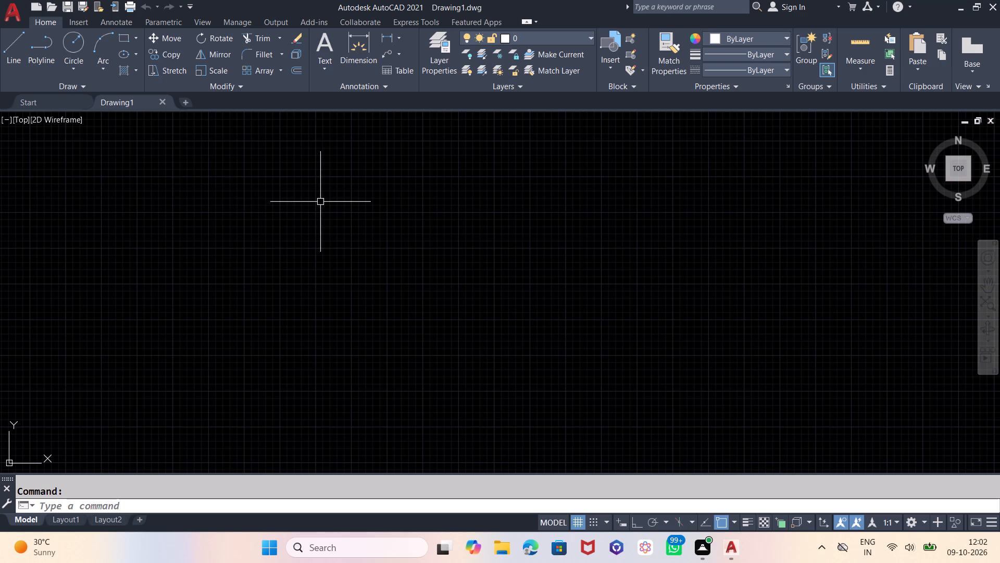
{"action": "key", "text": "F7"}
Configure the drawing units to Engineering length with 0'-0.0" precision and inches as the insertion scale.
{"action": "type", "text": "UN"}
{"action": "key", "text": "Return"}
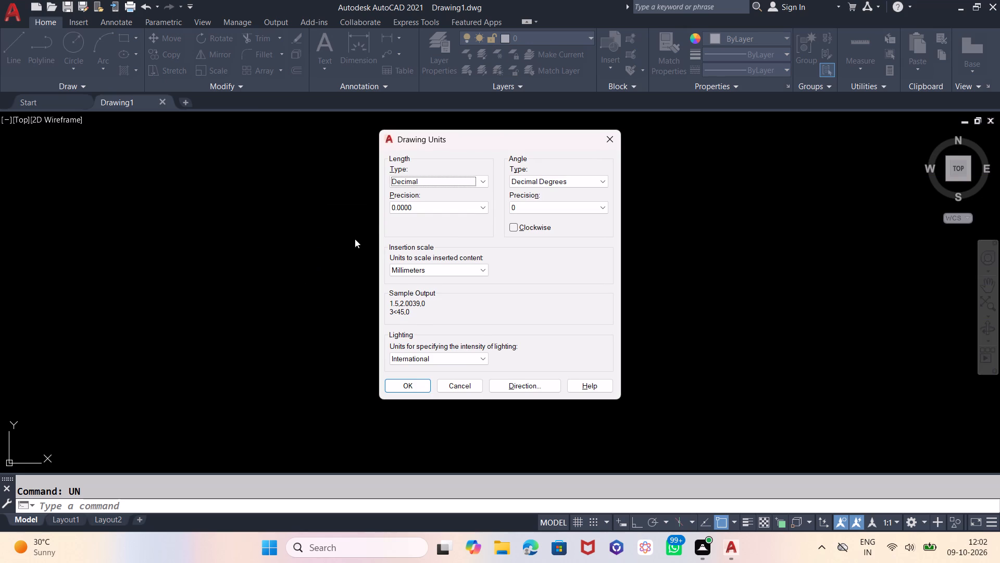
{"action": "left_click", "coordinate": [432, 182]}
{"action": "left_click", "coordinate": [428, 212]}
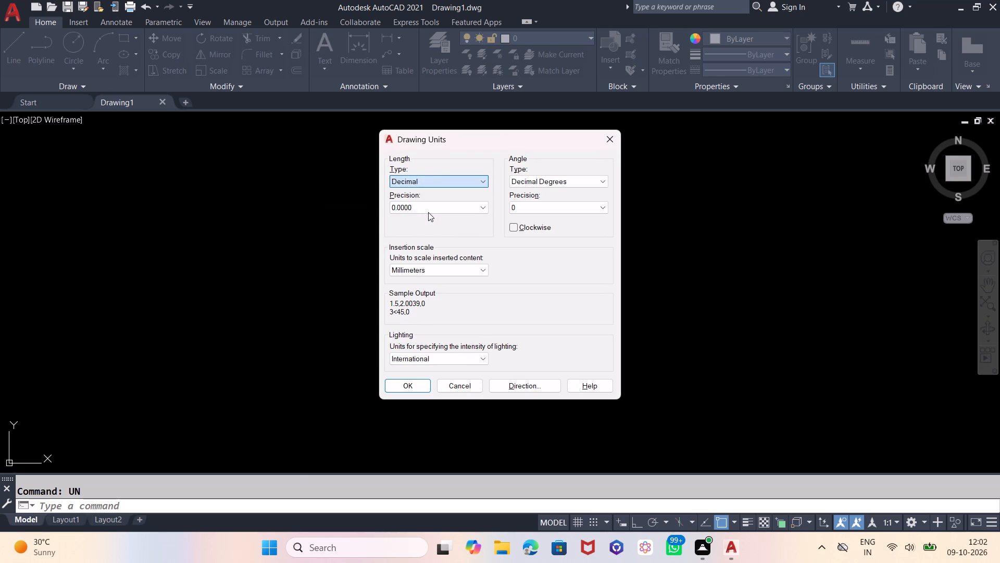
{"action": "left_click", "coordinate": [429, 210]}
{"action": "left_click", "coordinate": [429, 229]}
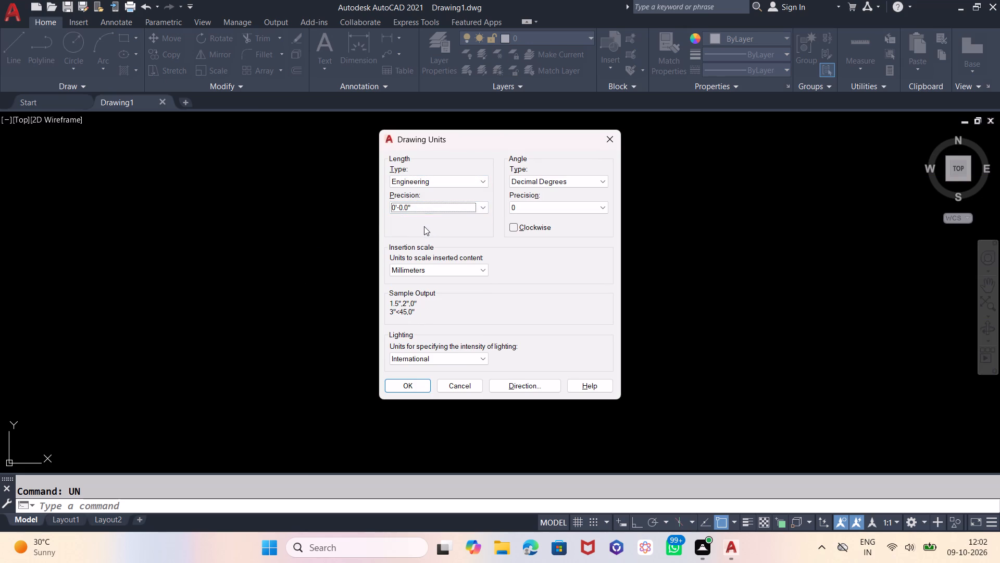
{"action": "left_click", "coordinate": [456, 274]}
{"action": "left_click", "coordinate": [454, 288]}
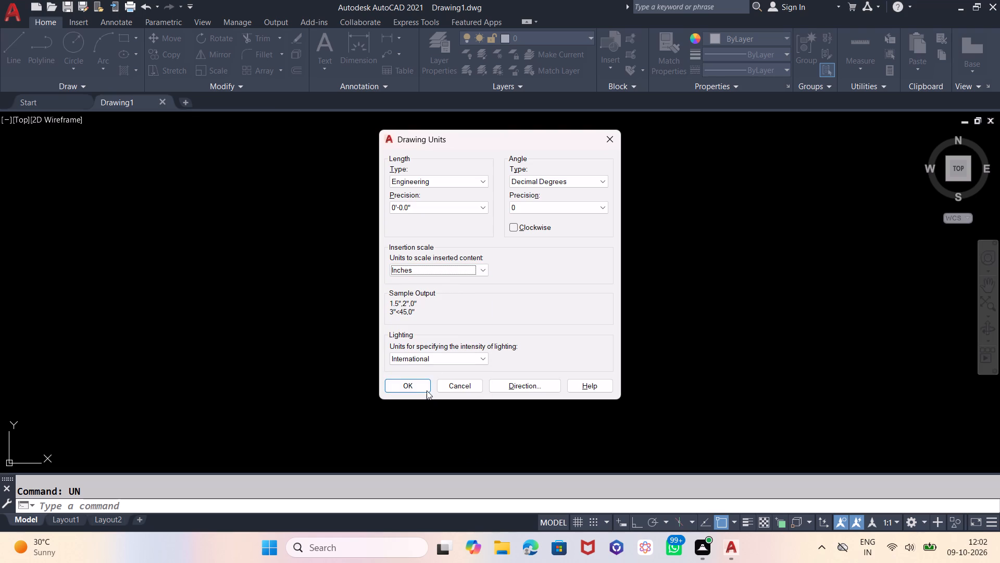
{"action": "left_click", "coordinate": [424, 389]}
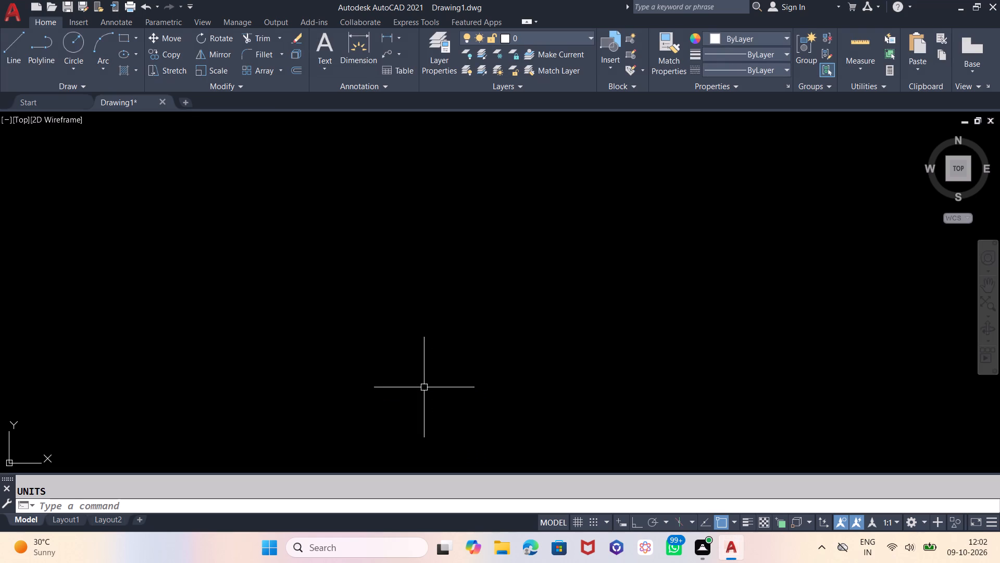
Set the drawing limits with the default lower-left corner and an upper-right corner of 60',60'.
{"action": "type", "text": "LIMITS"}
{"action": "key", "text": "Return"}
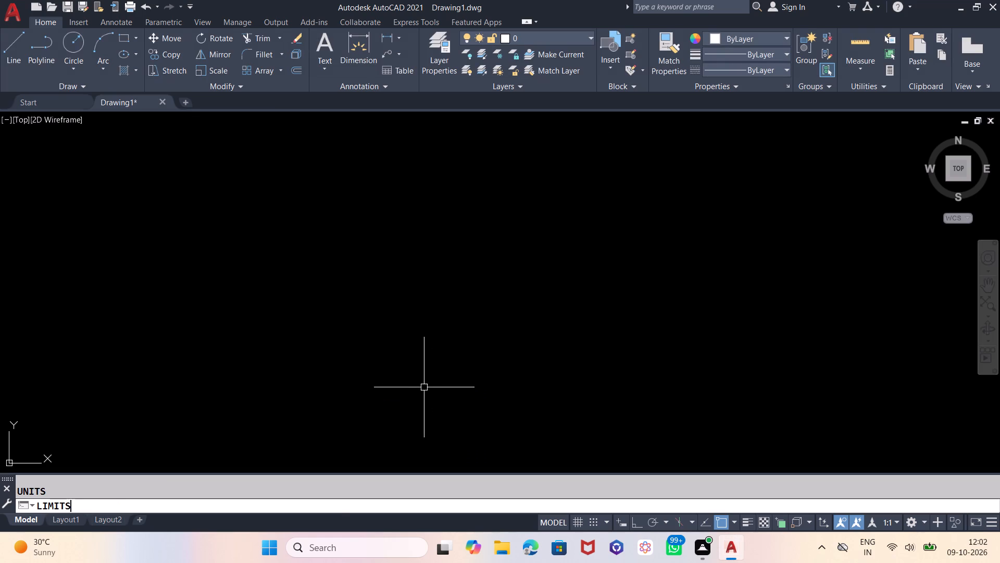
{"action": "key", "text": "Return"}
{"action": "type", "text": "60'"}
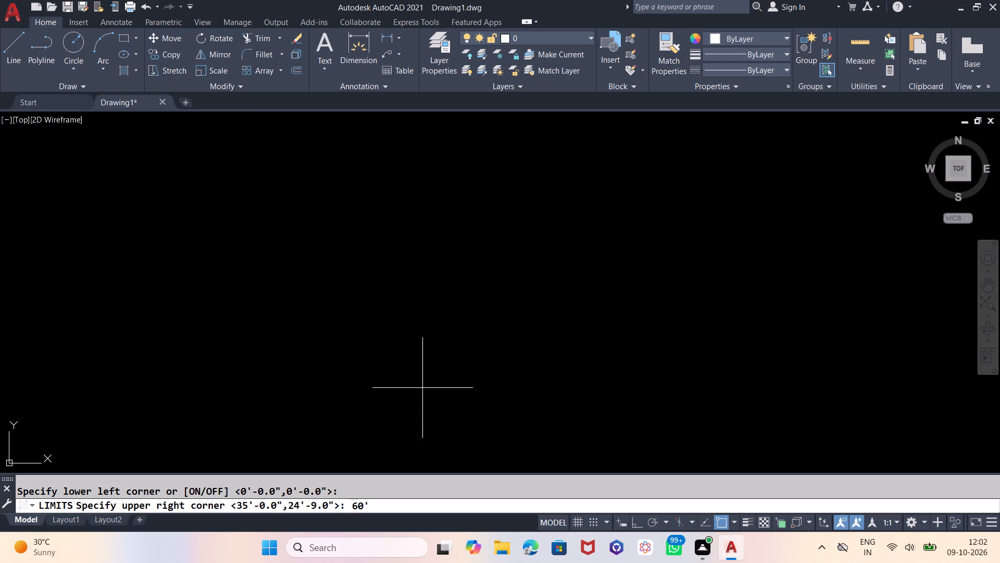
{"action": "type", "text": ",60'"}
{"action": "key", "text": "Return"}
{"action": "key", "text": "z"}
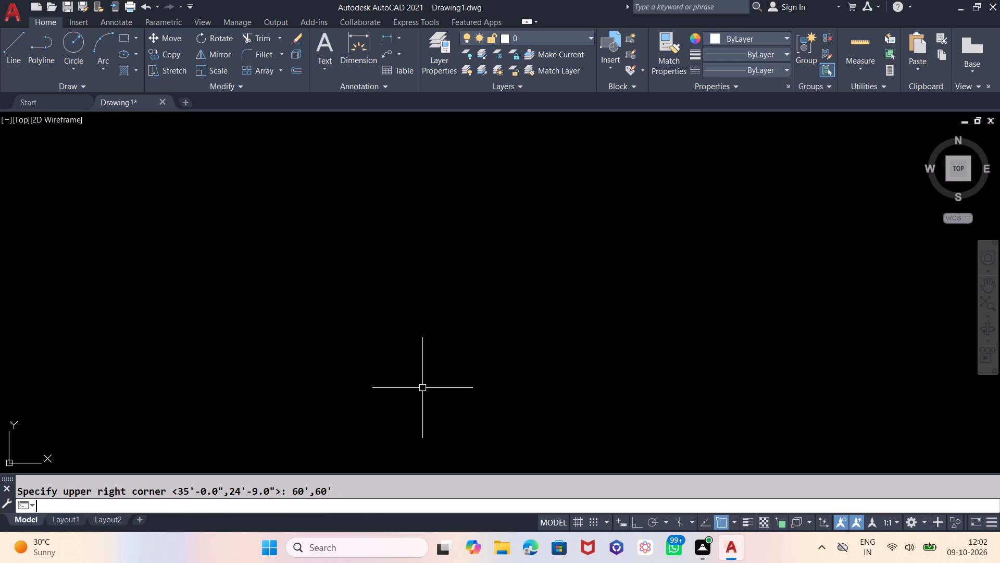
{"action": "key", "text": "Return"}
{"action": "key", "text": "e"}
{"action": "key", "text": "Return"}
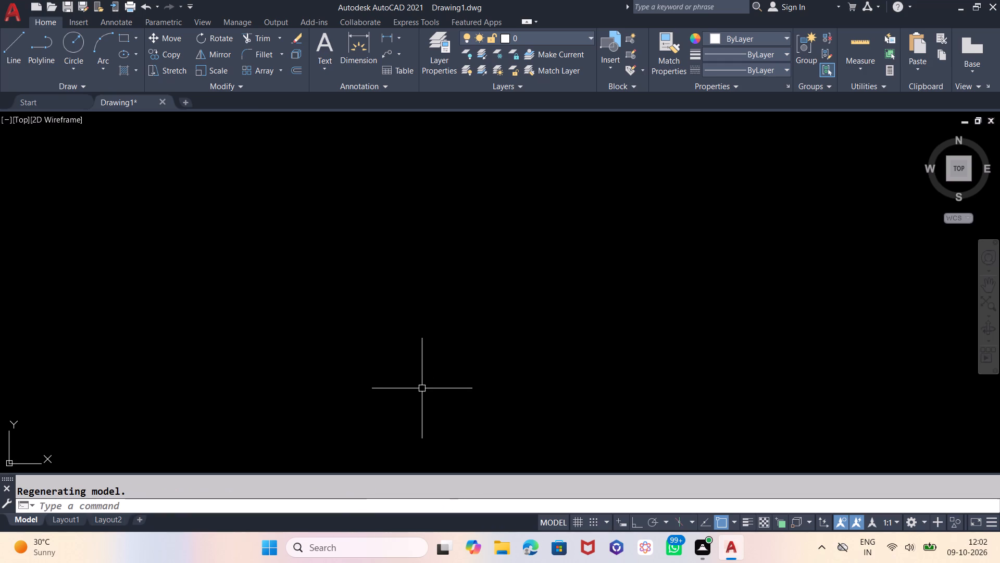
Turn on command logging with LOGFILEON.
{"action": "type", "text": "LOG"}
{"action": "type", "text": "FILEON"}
{"action": "key", "text": "Return"}
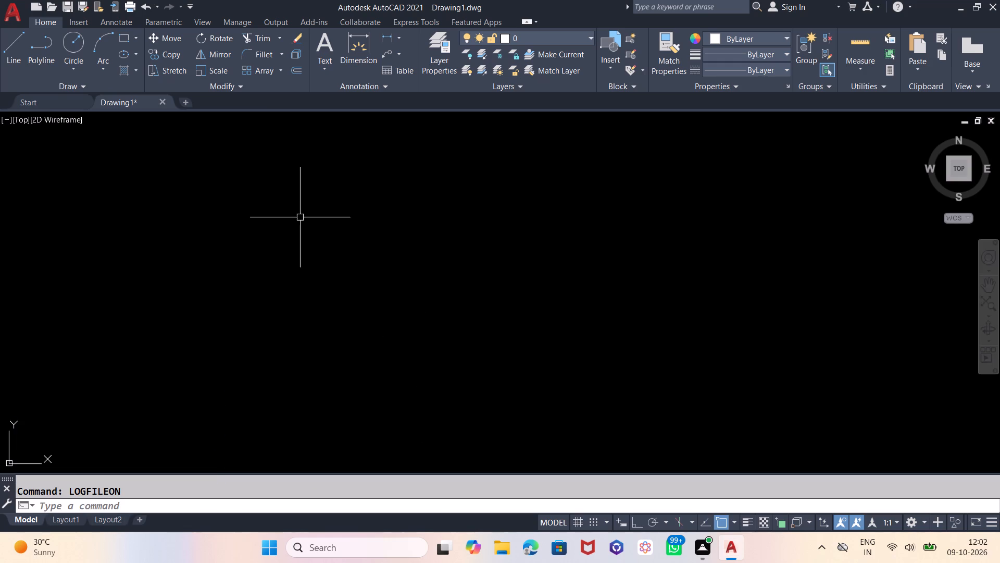
Draw the outer wall lines with Ortho on: 37' upward, 31' to the right, and 45'3" downward.
{"action": "left_click", "coordinate": [20, 39]}
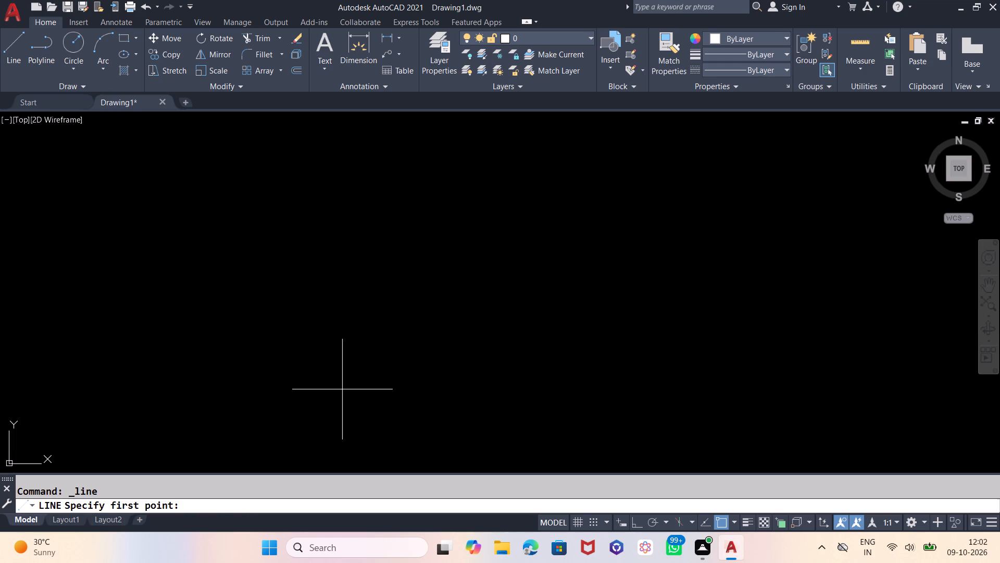
{"action": "left_click", "coordinate": [343, 389]}
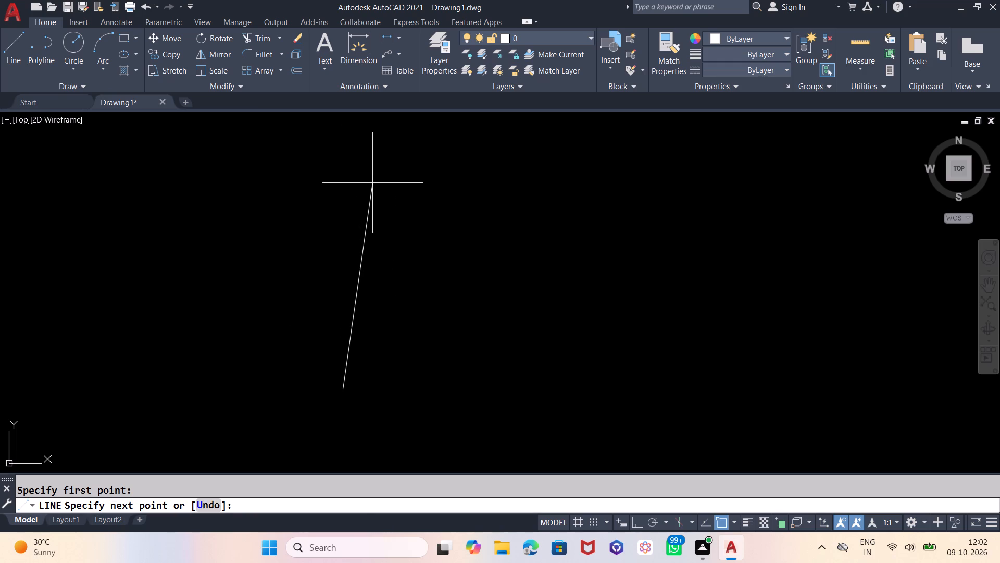
{"action": "key", "text": "F8"}
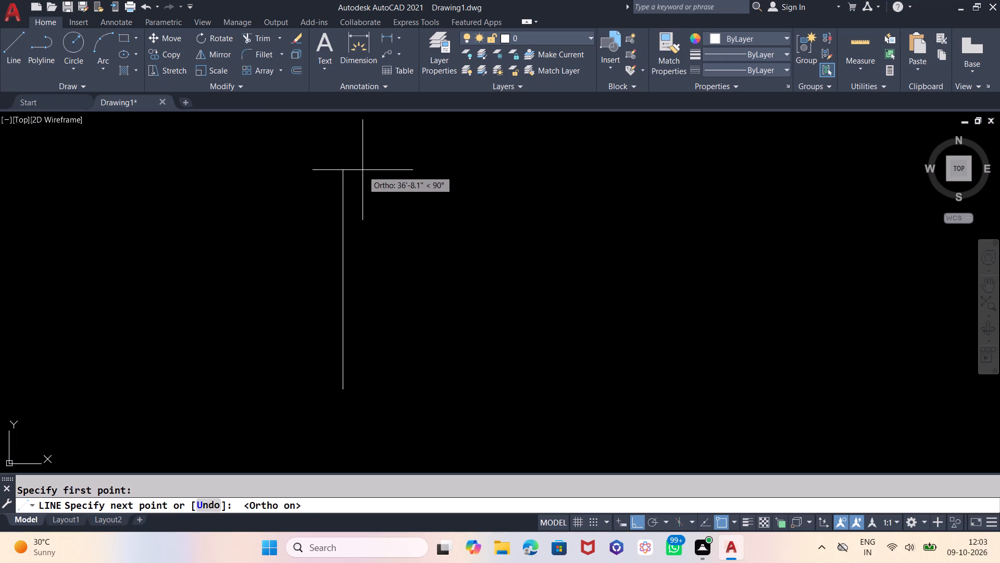
{"action": "type", "text": "37'"}
{"action": "key", "text": "Return"}
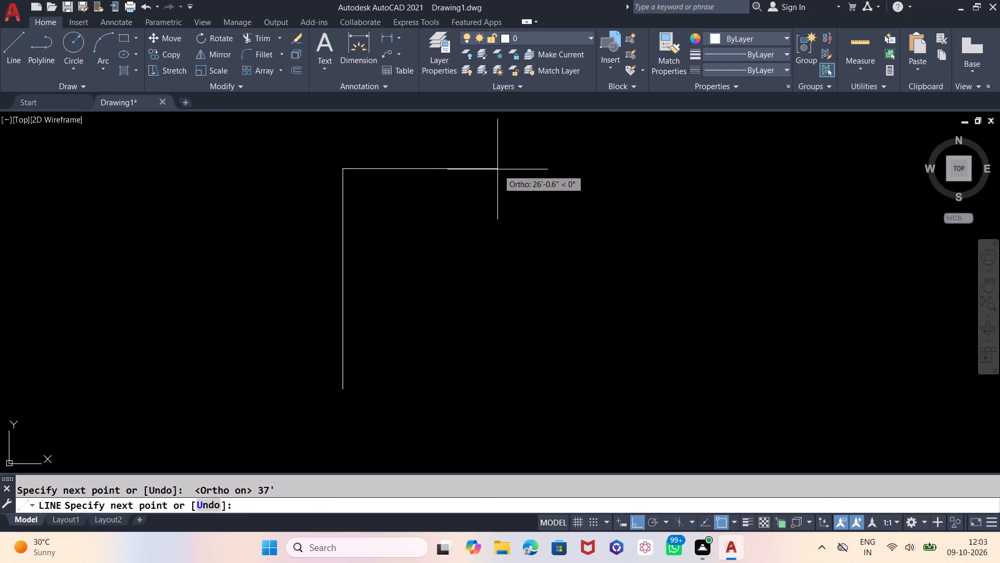
{"action": "type", "text": "31'"}
{"action": "key", "text": "Return"}
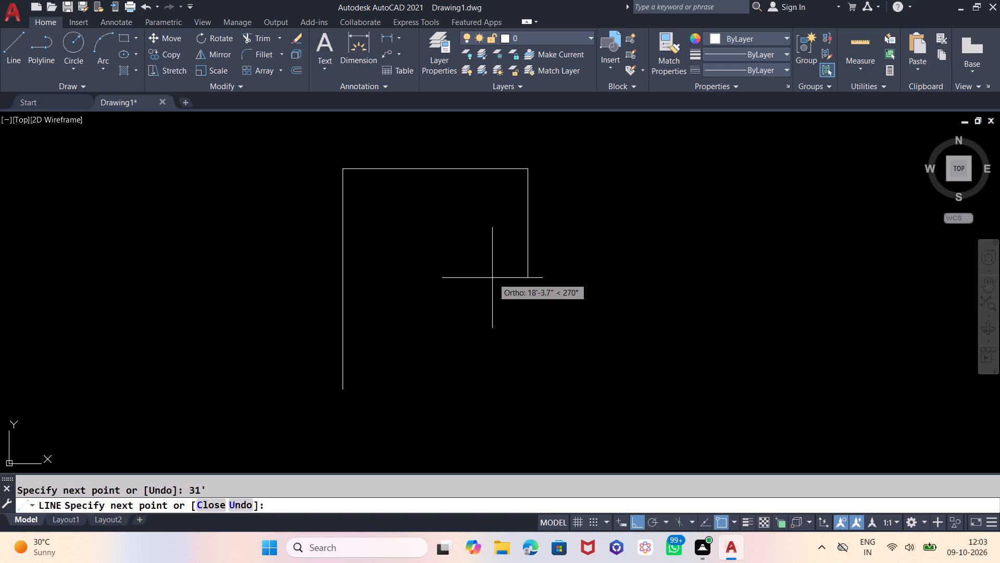
{"action": "type", "text": "45'"}
{"action": "type", "text": "3\""}
{"action": "key", "text": "Return"}
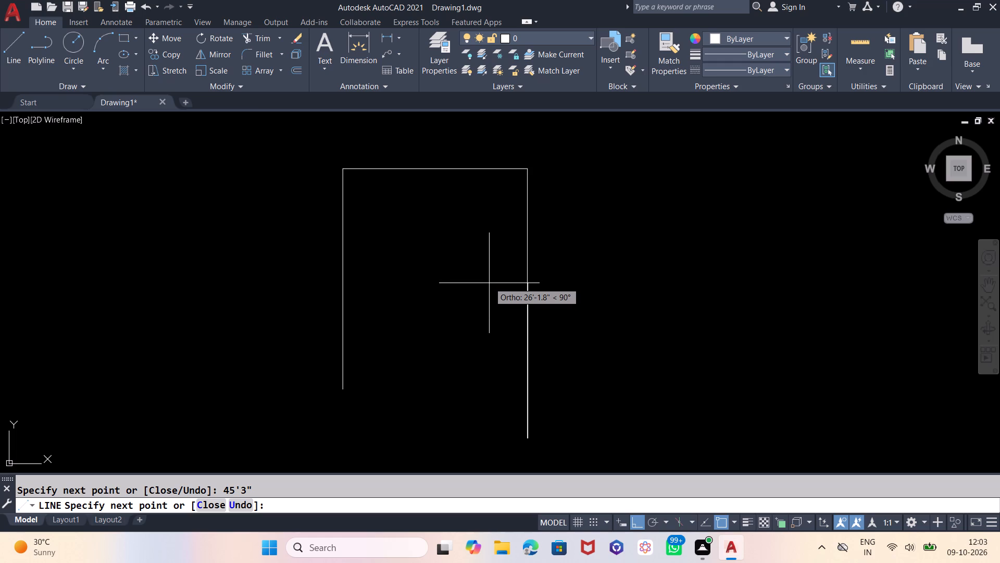
{"action": "key", "text": "Escape"}
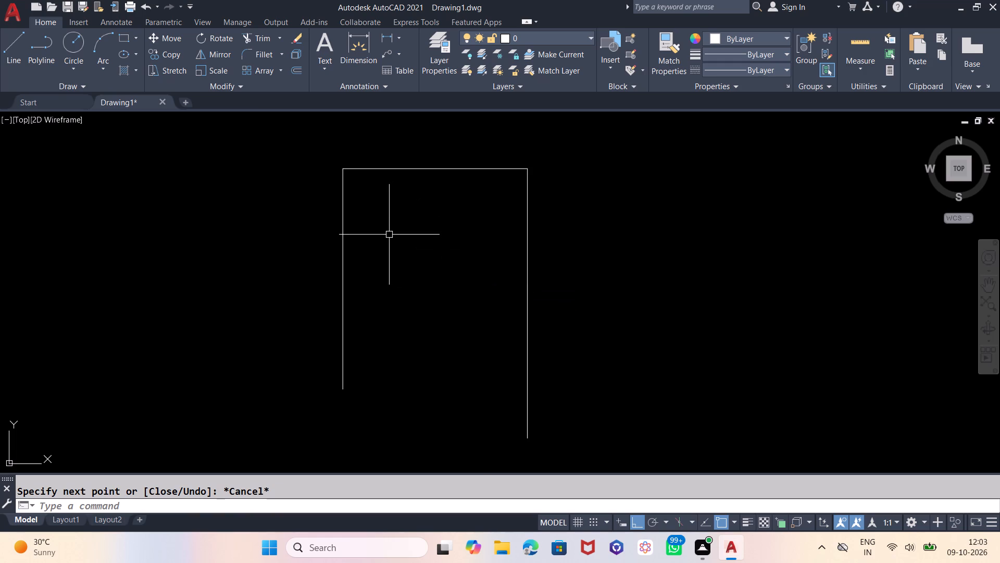
Offset the left, top and right outer wall lines 9 inches inward to form the wall thickness.
{"action": "key", "text": "o"}
{"action": "key", "text": "Return"}
{"action": "key", "text": "9"}
{"action": "key", "text": "Return"}
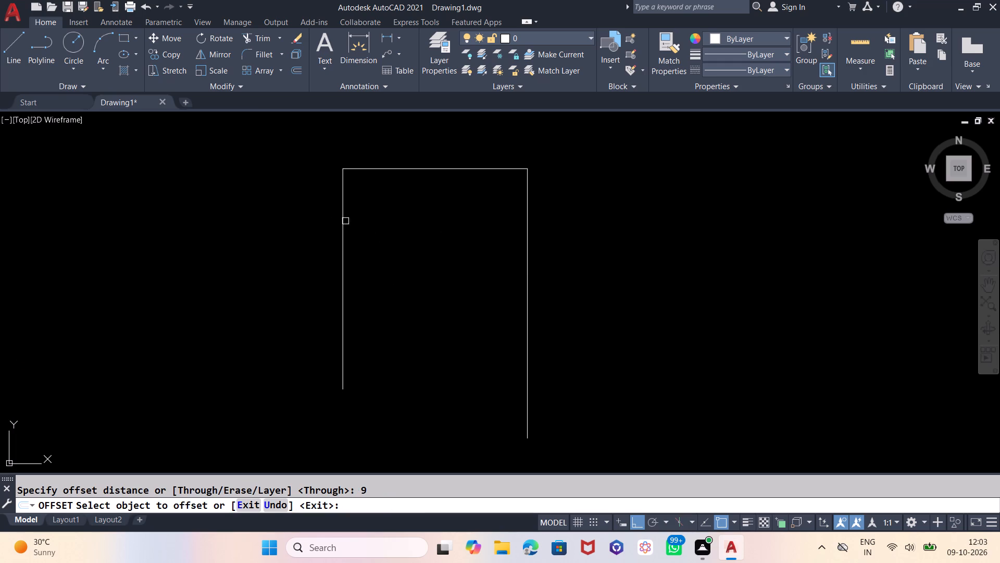
{"action": "left_click", "coordinate": [344, 203]}
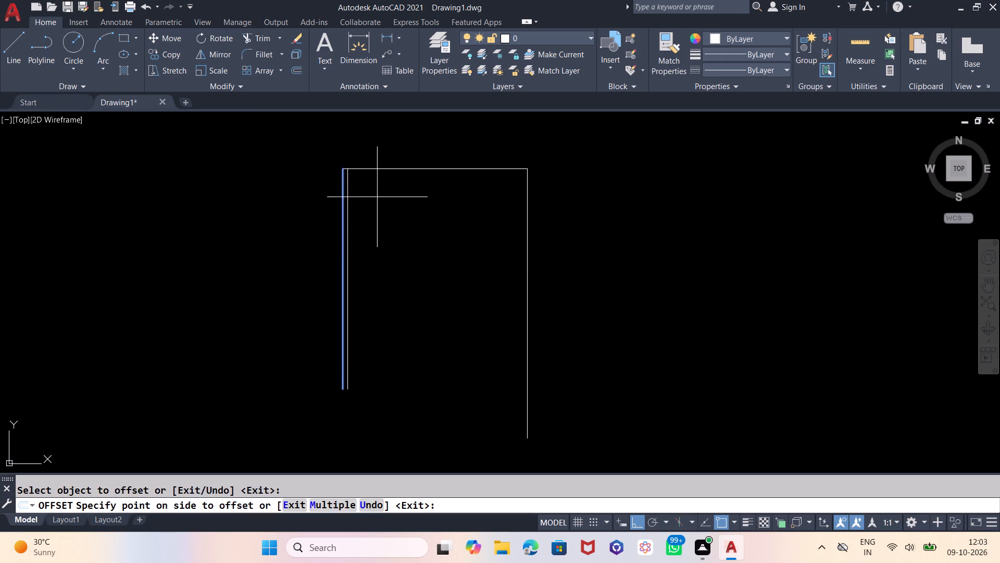
{"action": "left_click", "coordinate": [379, 197]}
{"action": "left_click", "coordinate": [379, 169]}
{"action": "left_click", "coordinate": [388, 197]}
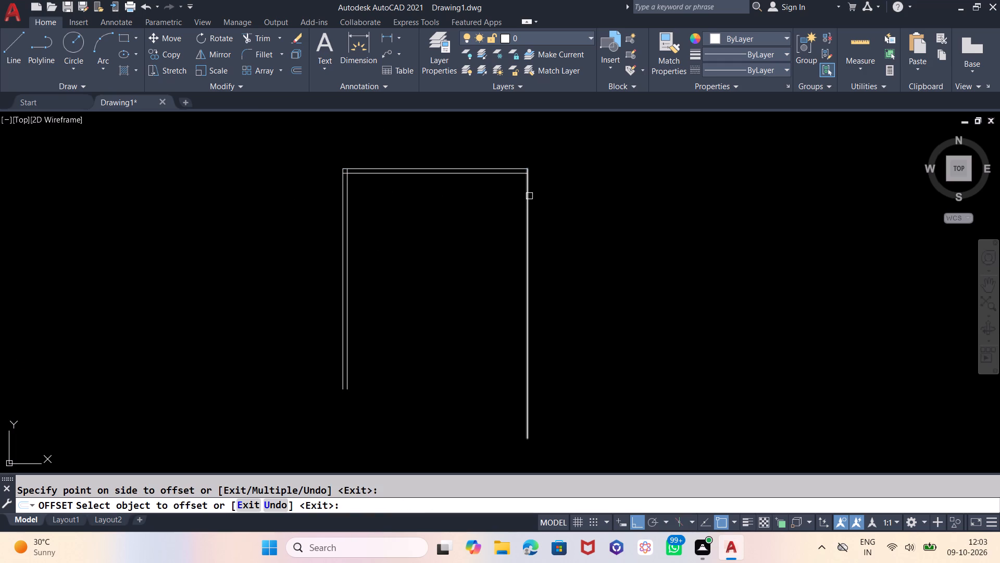
{"action": "left_click", "coordinate": [529, 196]}
{"action": "left_click", "coordinate": [499, 205]}
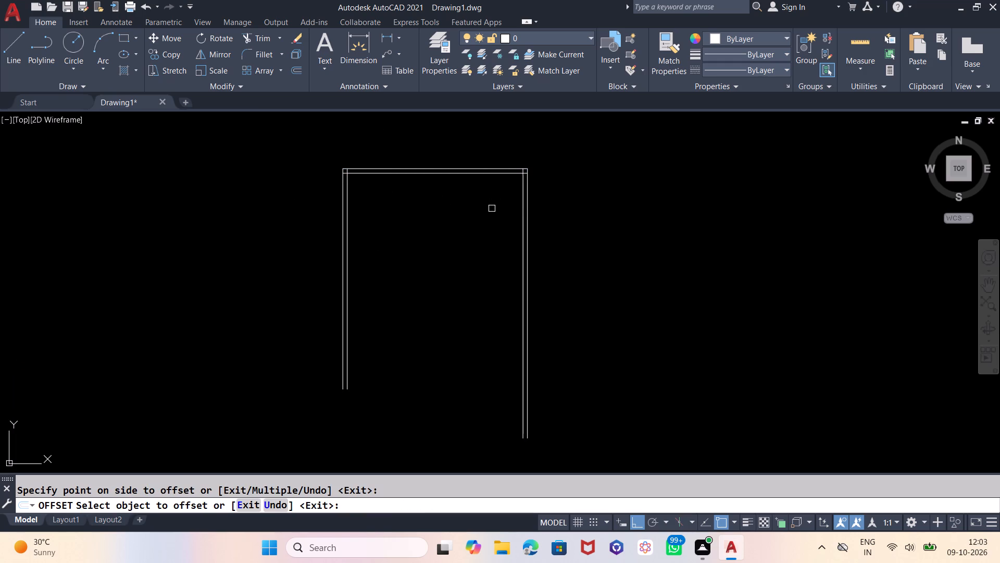
{"action": "key", "text": "Escape"}
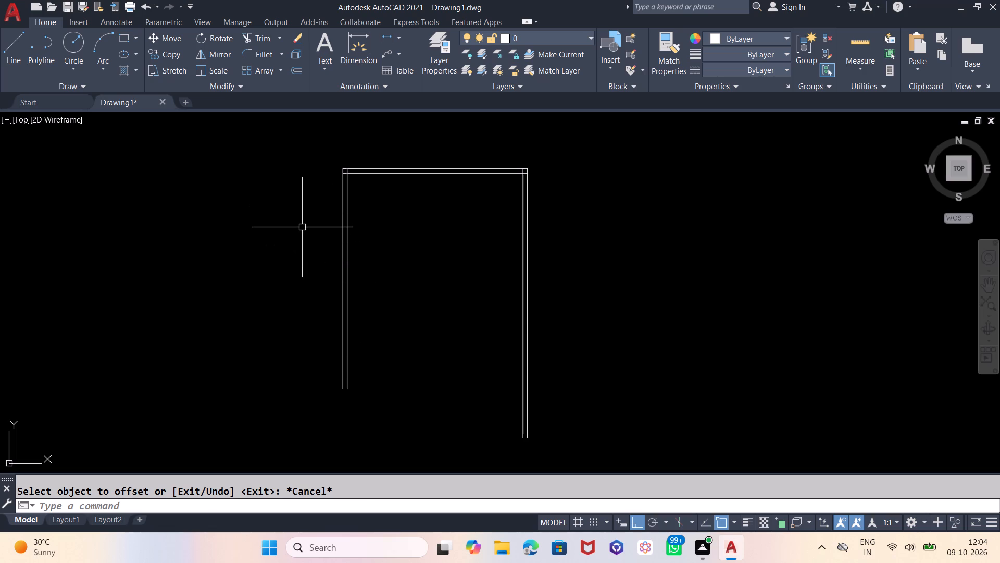
Offset the top wall's inner line 12' downward to place a horizontal partition line.
{"action": "key", "text": "o"}
{"action": "key", "text": "Return"}
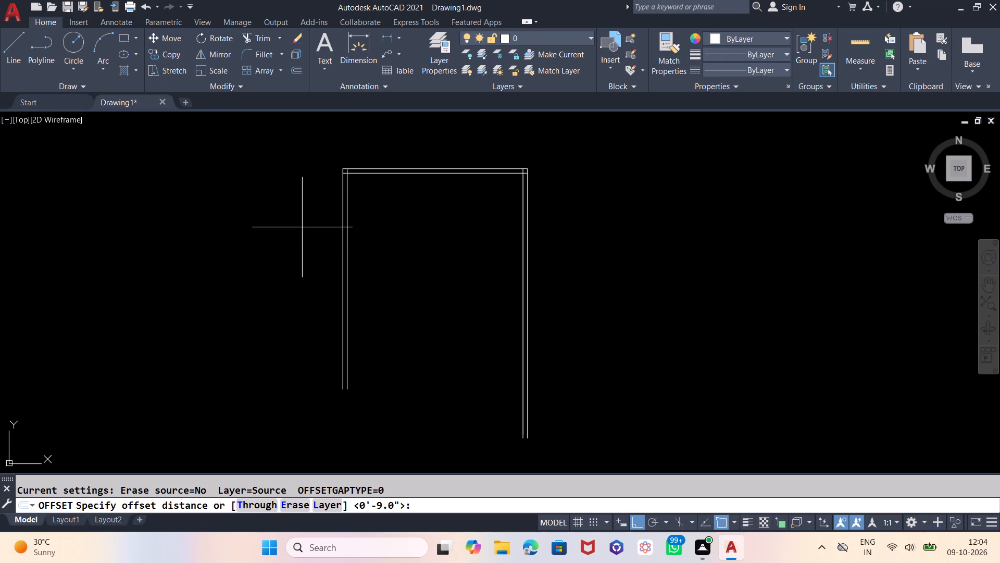
{"action": "type", "text": "12'"}
{"action": "key", "text": "Return"}
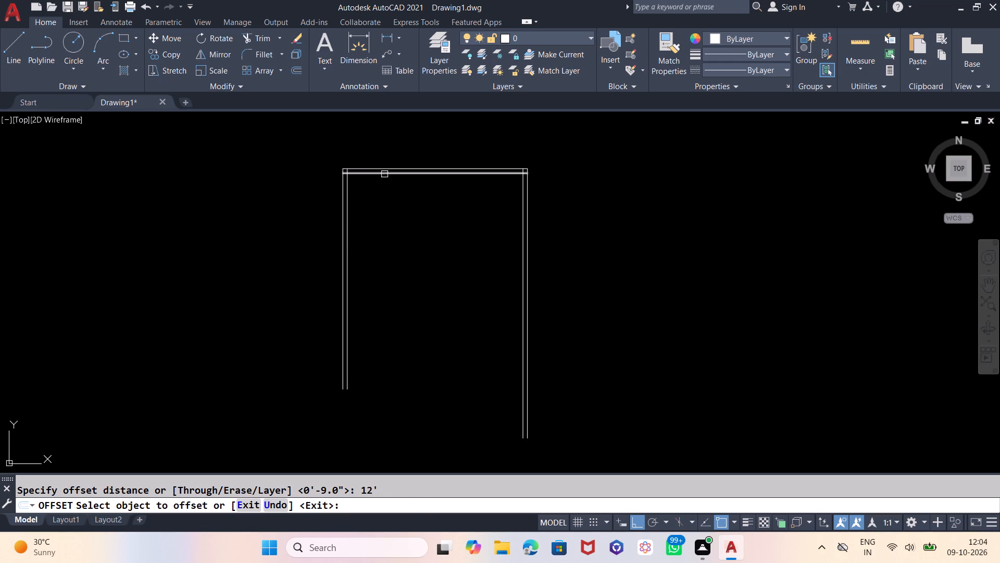
{"action": "left_click", "coordinate": [384, 174]}
{"action": "left_click", "coordinate": [390, 265]}
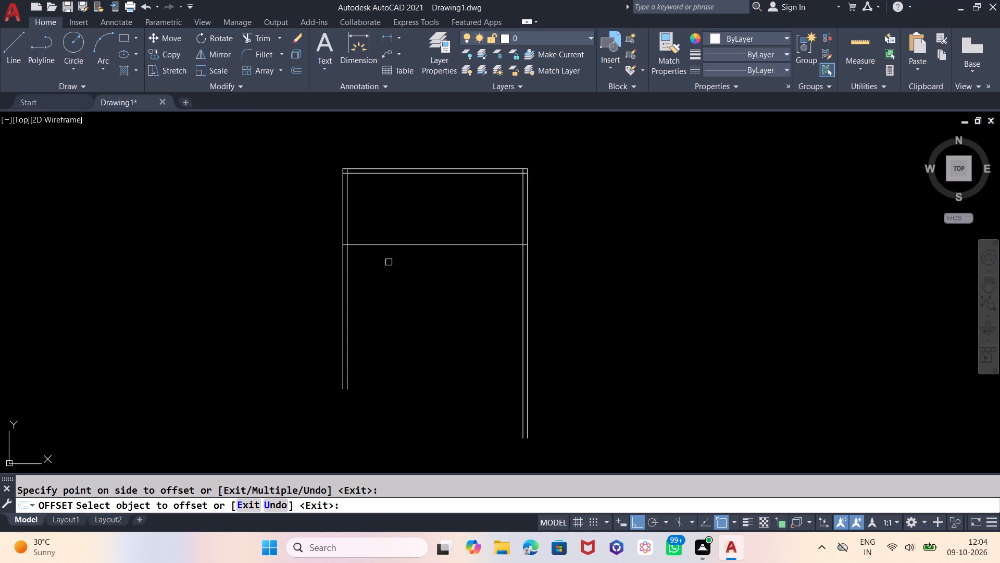
{"action": "key", "text": "Escape"}
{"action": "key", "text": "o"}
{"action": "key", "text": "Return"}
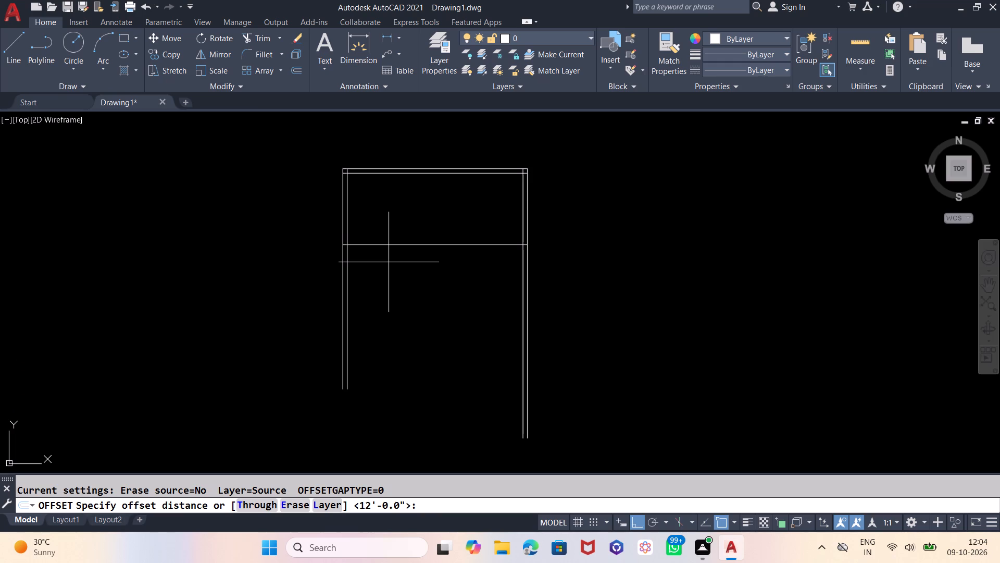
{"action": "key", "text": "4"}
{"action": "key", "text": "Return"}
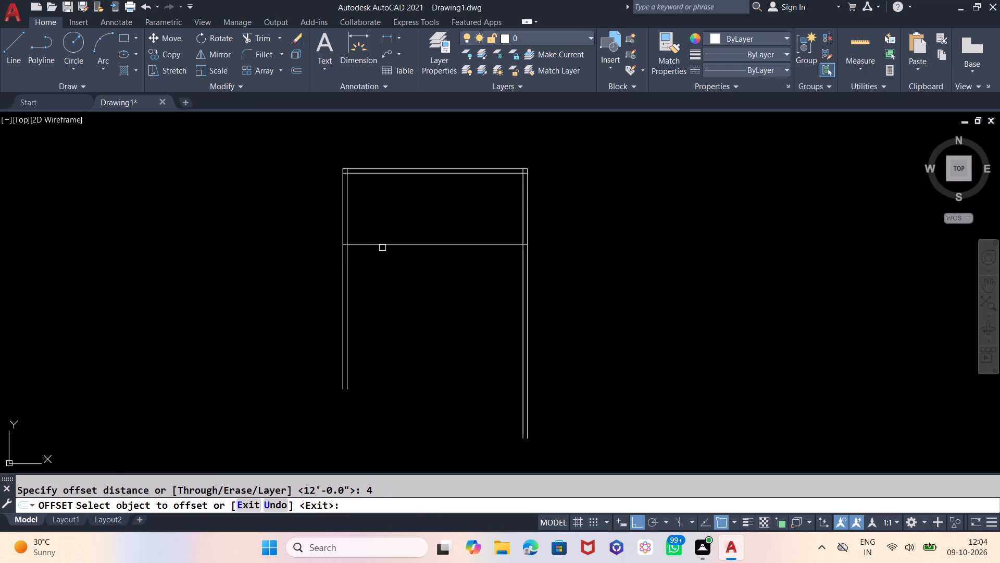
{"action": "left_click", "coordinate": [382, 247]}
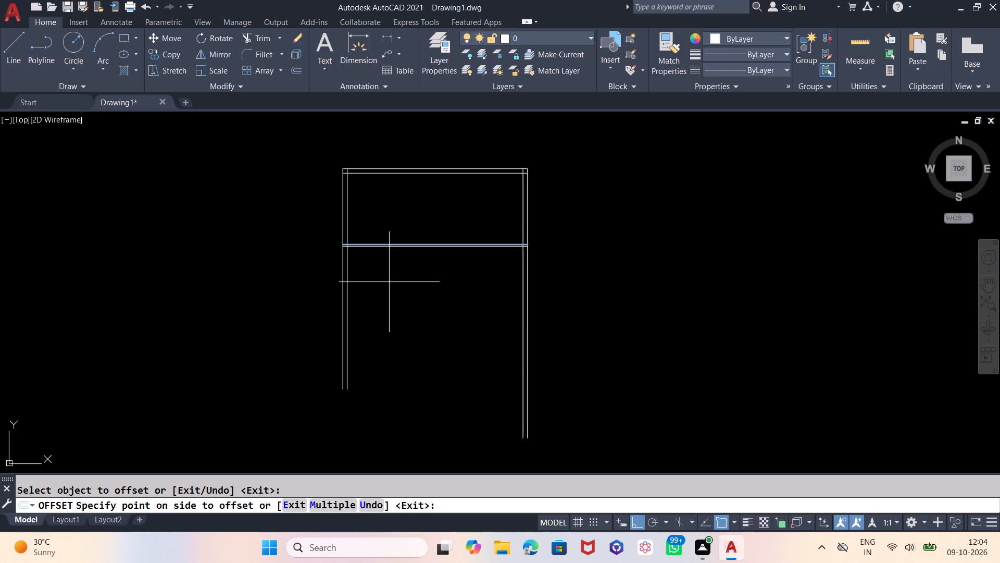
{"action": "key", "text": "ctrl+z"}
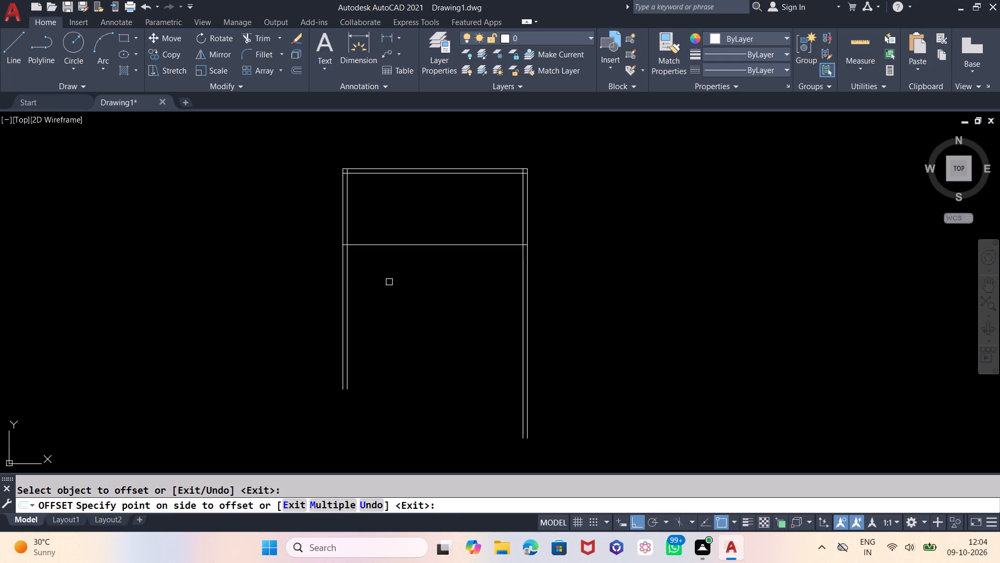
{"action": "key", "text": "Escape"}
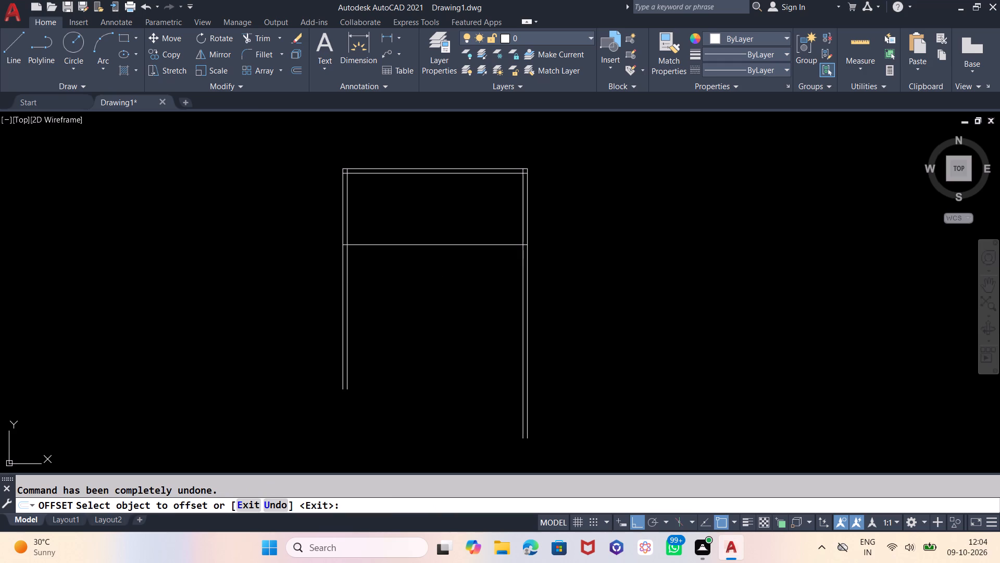
Offset the horizontal partition line 6 inches downward to give the partition its thickness.
{"action": "key", "text": "o"}
{"action": "key", "text": "Return"}
{"action": "key", "text": "6"}
{"action": "key", "text": "Return"}
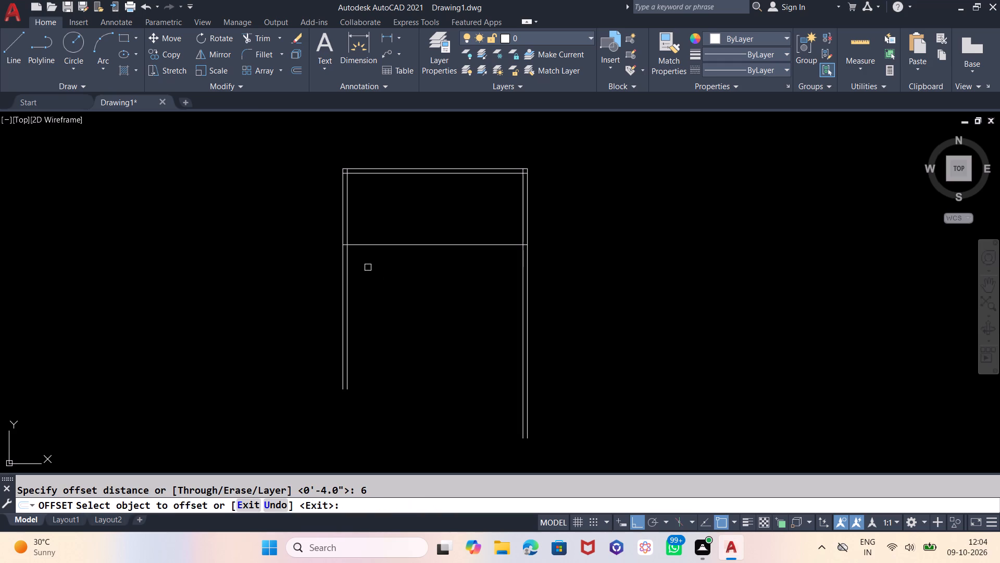
{"action": "left_click", "coordinate": [364, 245]}
{"action": "left_click", "coordinate": [376, 291]}
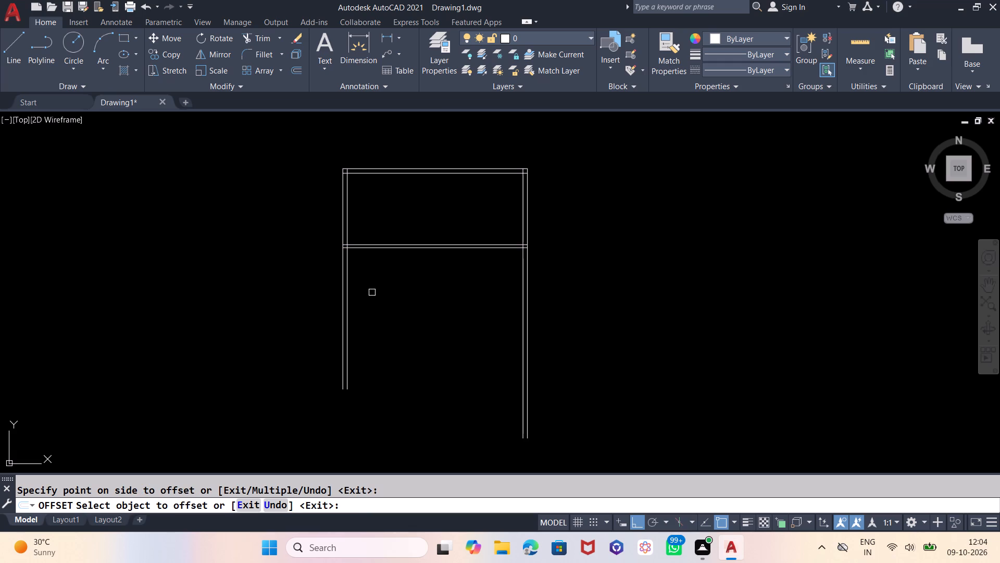
{"action": "key", "text": "Escape"}
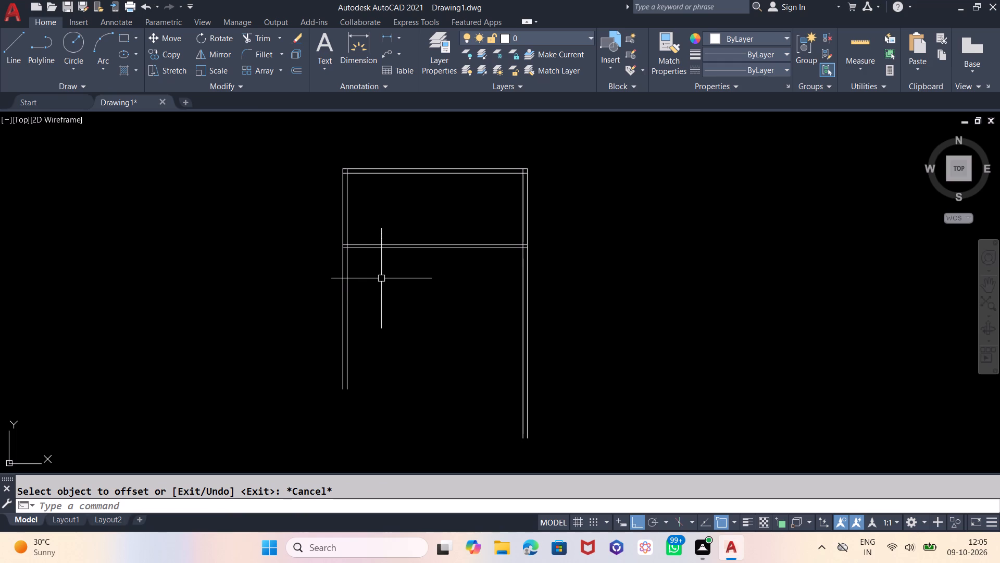
Offset the left wall's inner line 14' to the right to place a vertical partition line.
{"action": "scroll", "coordinate": [353, 251], "scroll_direction": "up", "scroll_amount": 1}
{"action": "scroll", "coordinate": [353, 254], "scroll_direction": "down", "scroll_amount": 1}
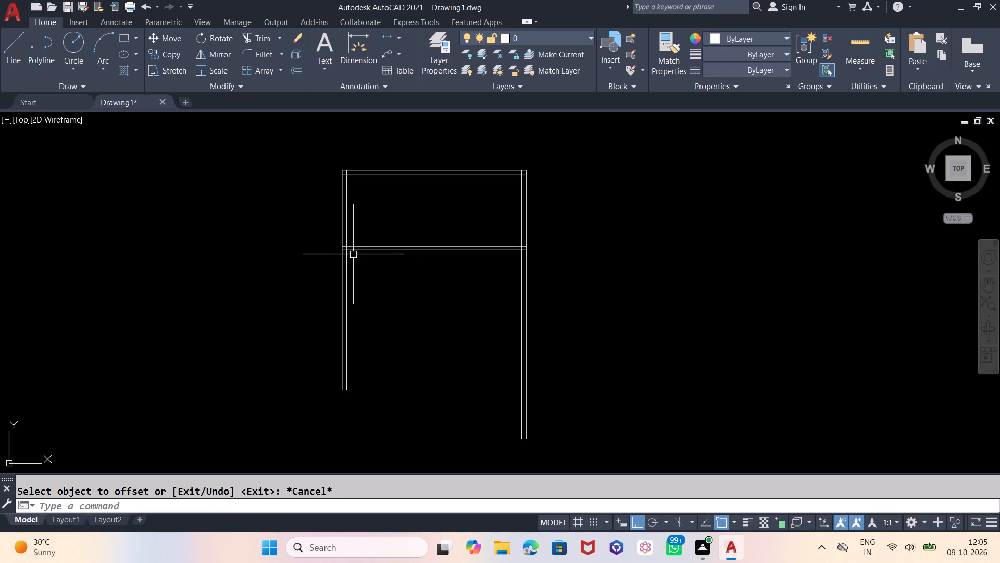
{"action": "scroll", "coordinate": [356, 261], "scroll_direction": "up", "scroll_amount": 1}
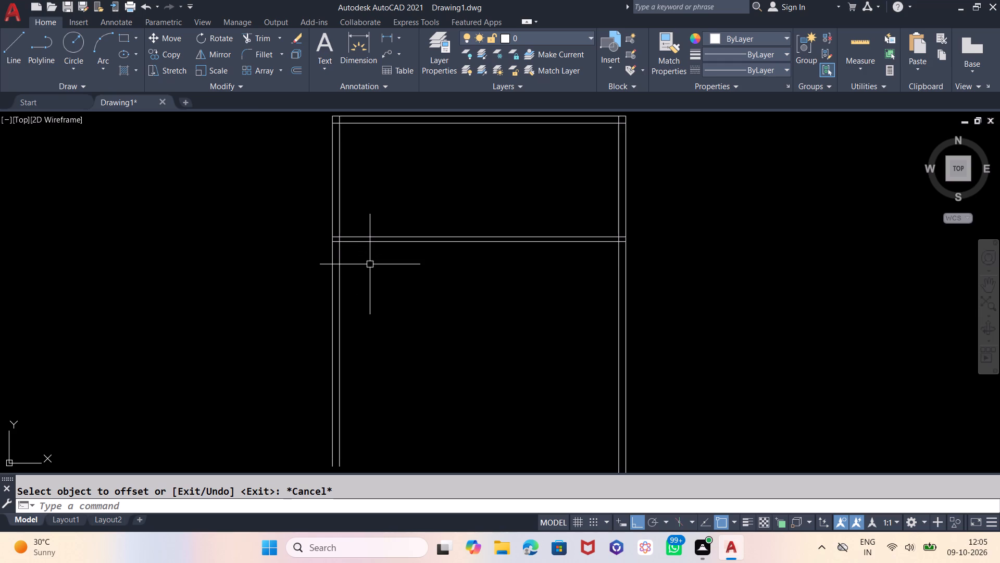
{"action": "key", "text": "o"}
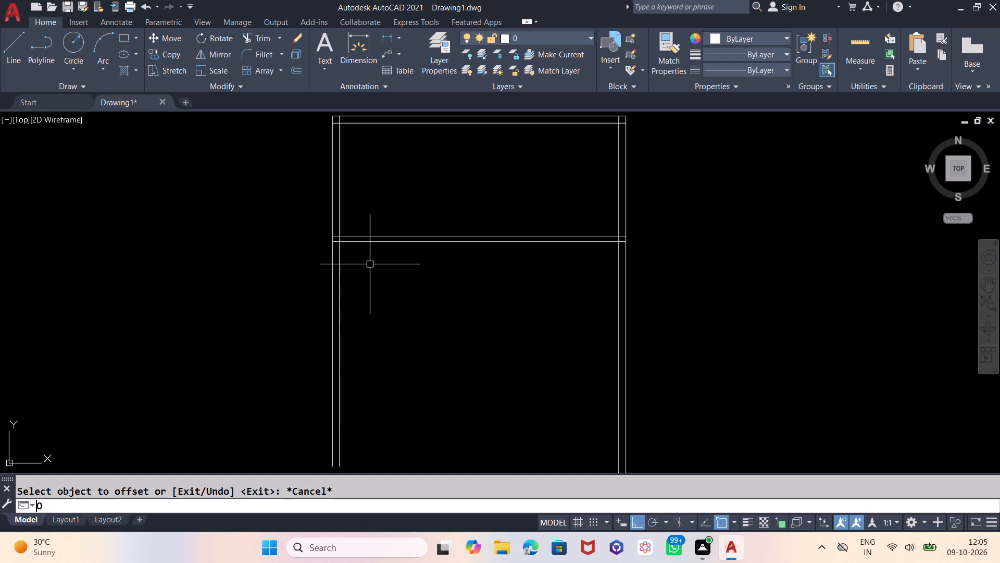
{"action": "key", "text": "Return"}
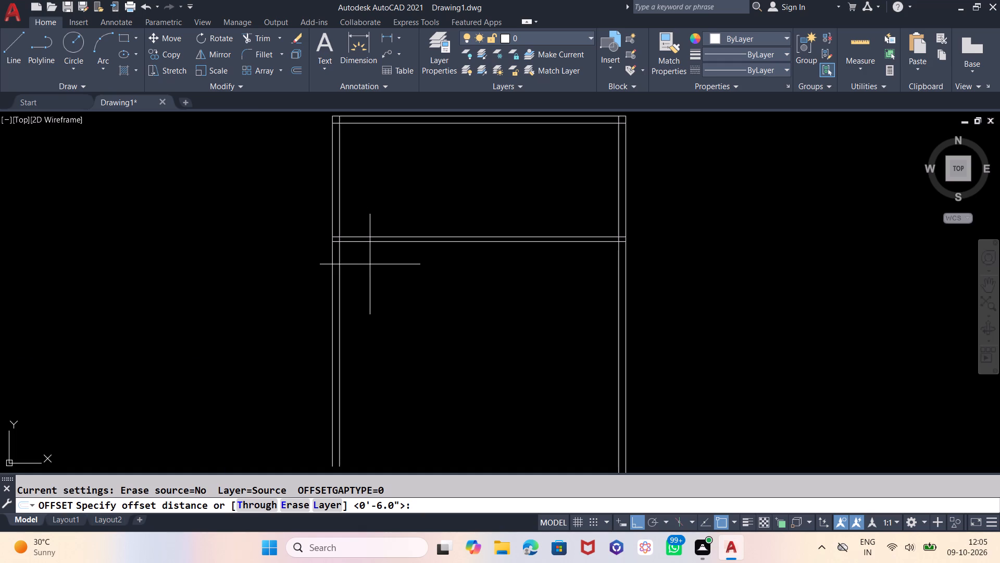
{"action": "type", "text": "14'"}
{"action": "key", "text": "Return"}
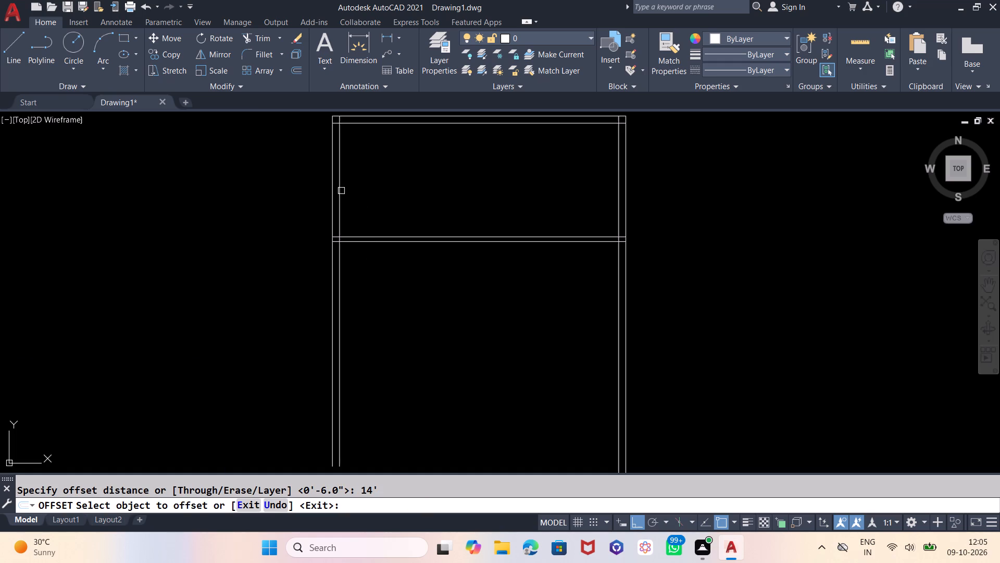
{"action": "left_click", "coordinate": [341, 191]}
{"action": "left_click", "coordinate": [428, 178]}
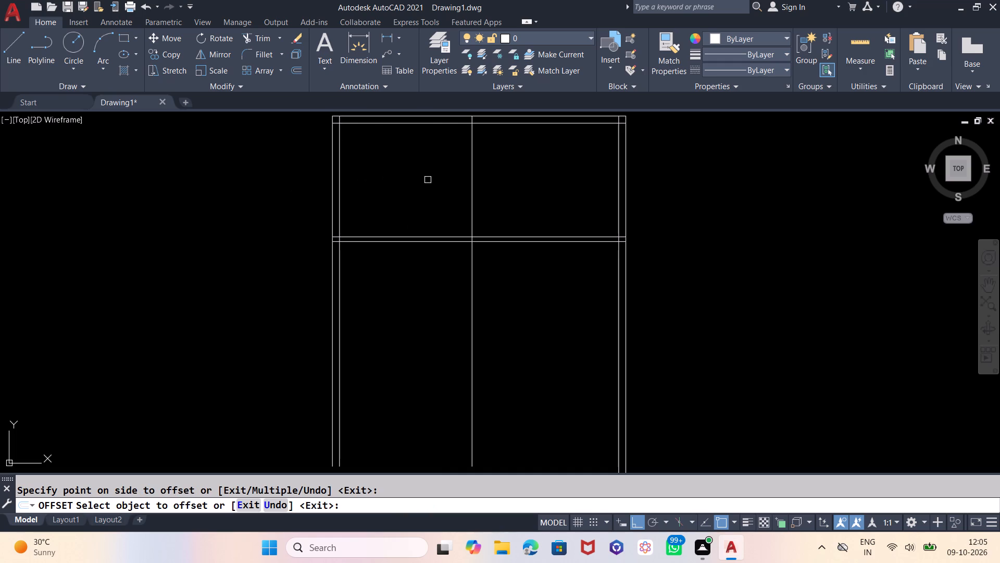
{"action": "key", "text": "Escape"}
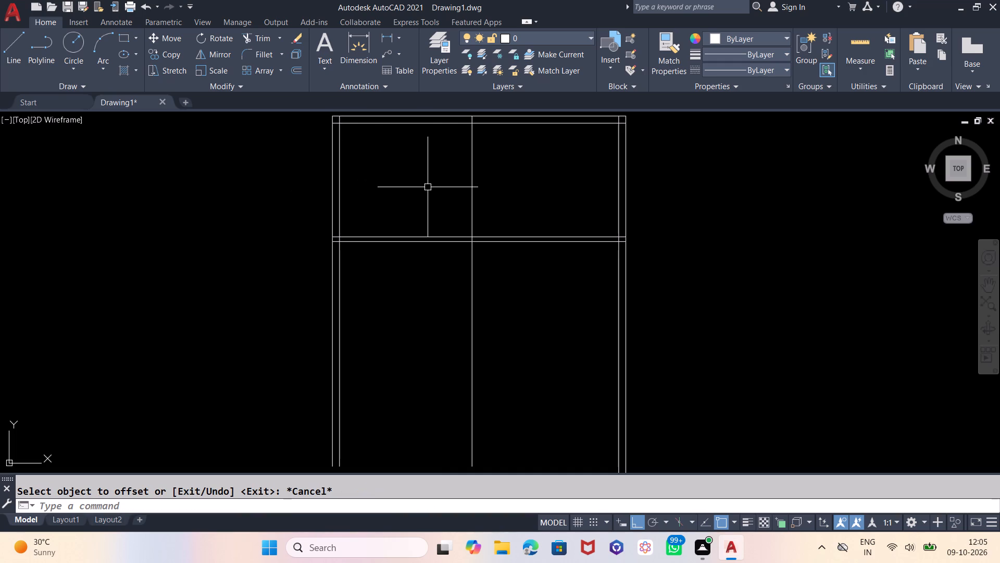
Offset the vertical partition line 6 inches to the right to form the partition's thickness.
{"action": "key", "text": "o"}
{"action": "key", "text": "Return"}
{"action": "key", "text": "6"}
{"action": "key", "text": "Return"}
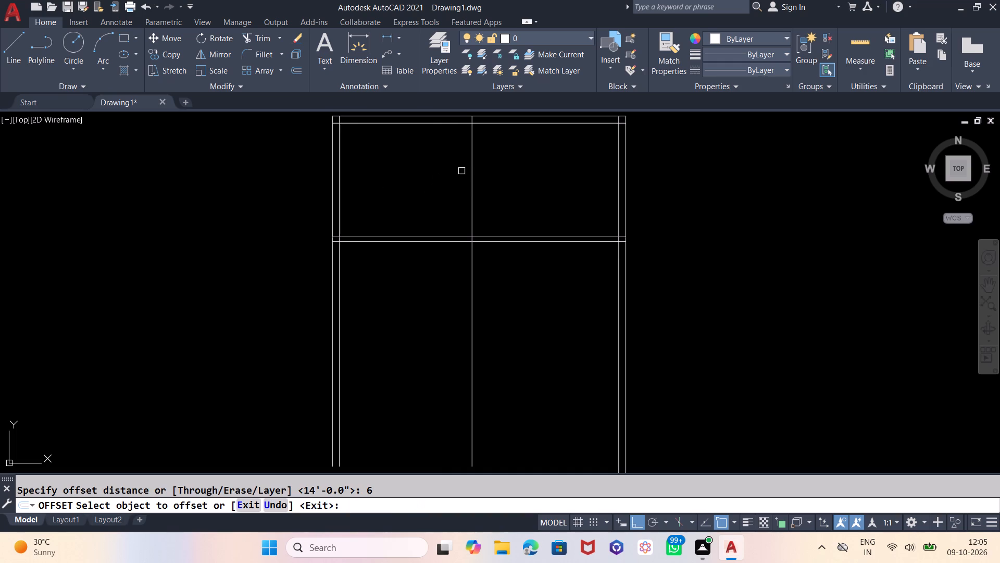
{"action": "left_click", "coordinate": [470, 176]}
{"action": "left_click", "coordinate": [516, 175]}
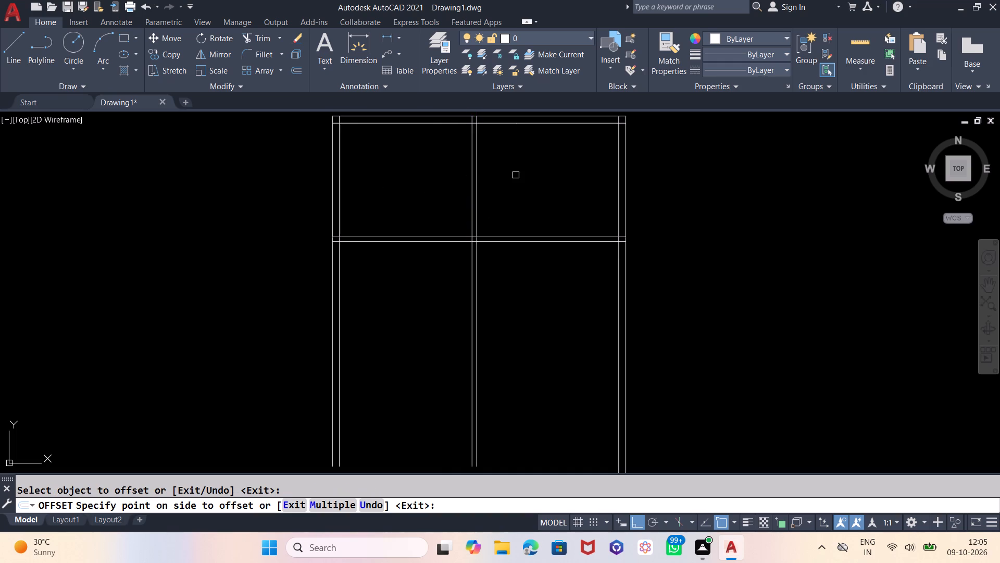
{"action": "key", "text": "Escape"}
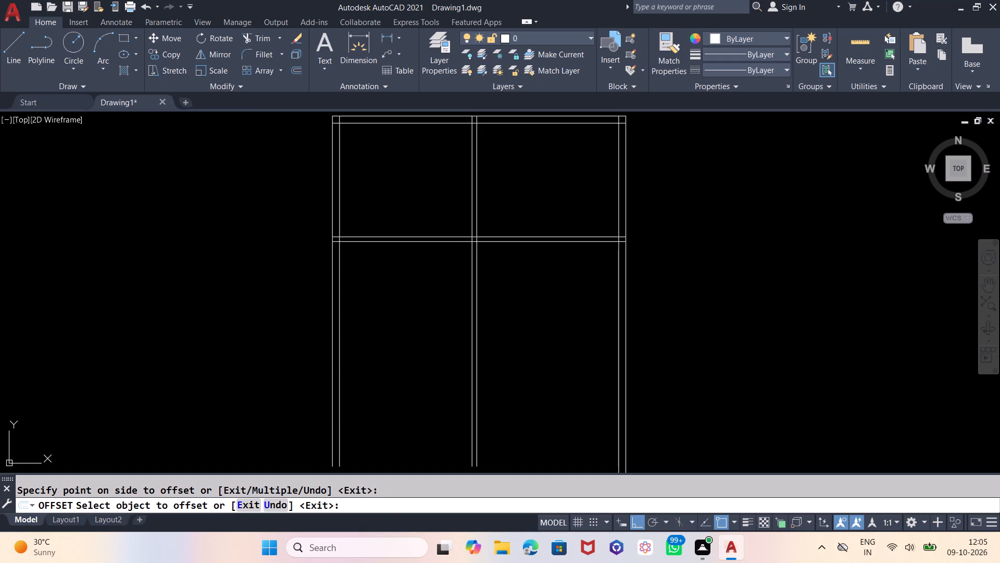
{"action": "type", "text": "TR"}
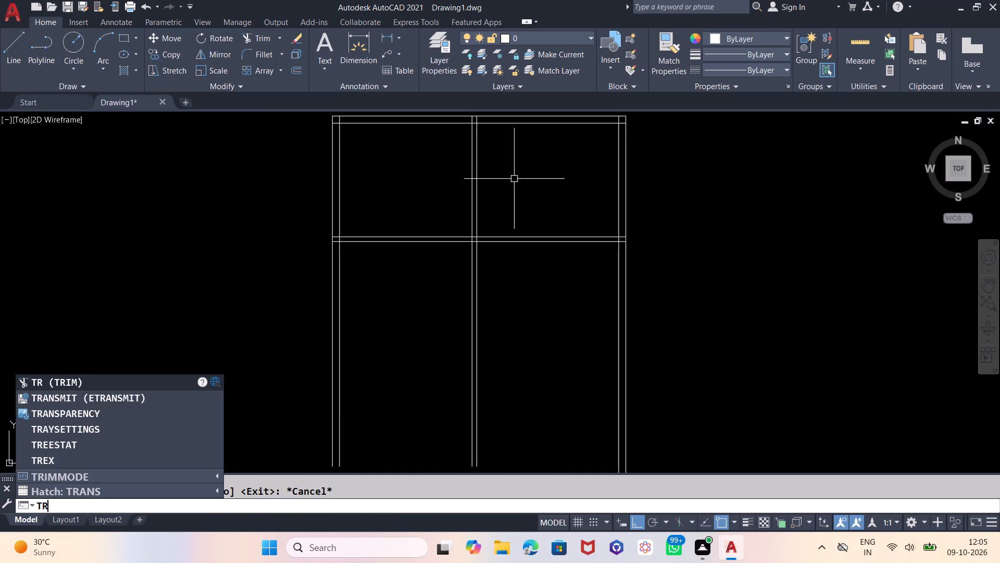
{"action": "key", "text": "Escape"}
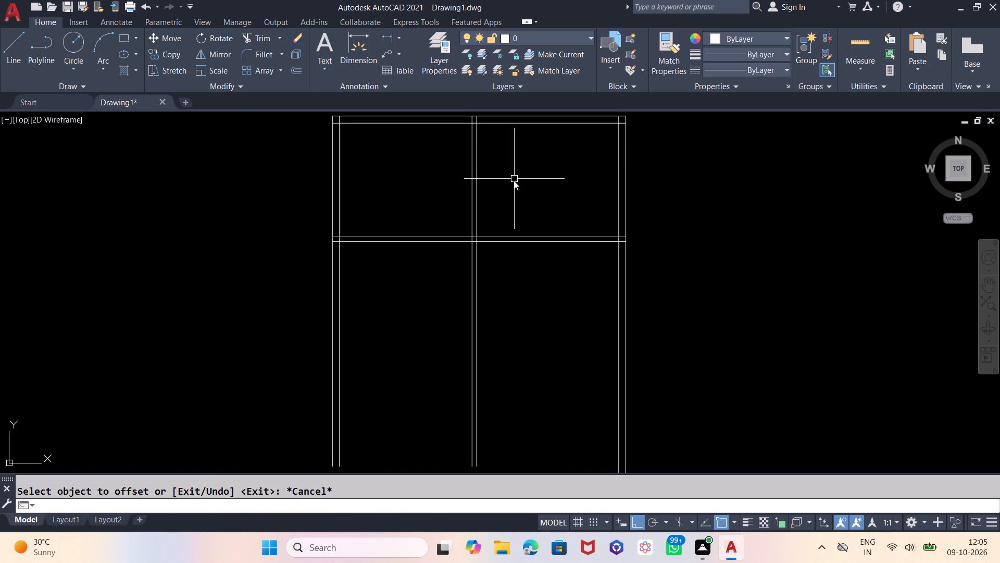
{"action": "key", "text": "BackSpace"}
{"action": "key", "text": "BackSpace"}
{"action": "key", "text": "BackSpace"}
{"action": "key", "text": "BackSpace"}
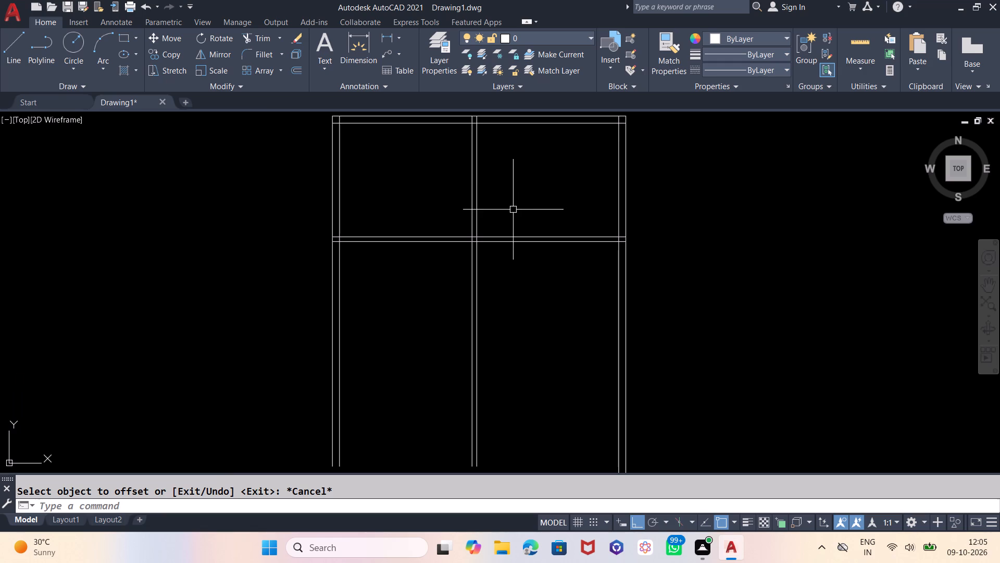
Offset the vertical partition's right-hand line 4'9" to the right to place a second vertical partition line.
{"action": "key", "text": "o"}
{"action": "key", "text": "Return"}
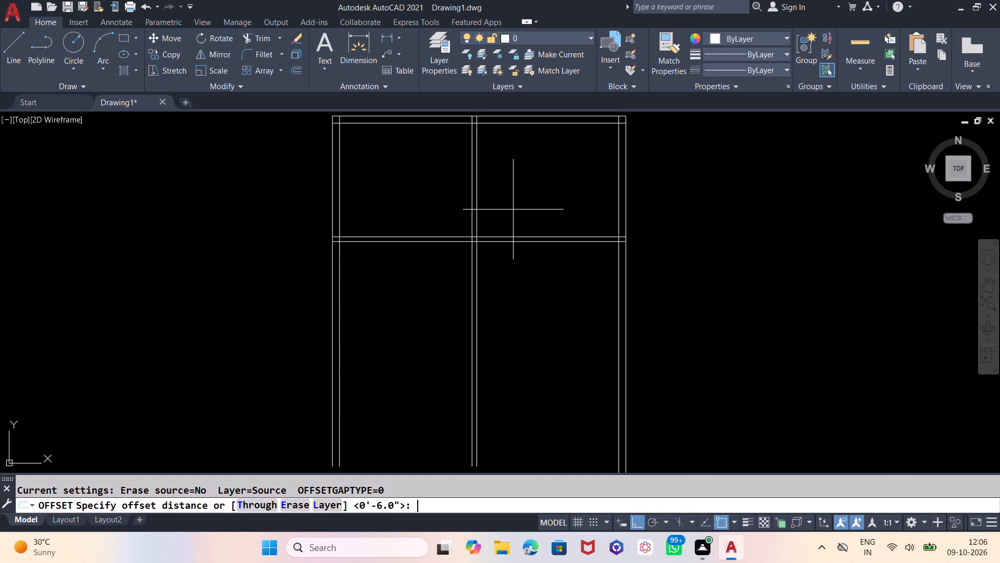
{"action": "key", "text": "4"}
{"action": "key", "text": "apostrophe"}
{"action": "key", "text": "9"}
{"action": "key", "text": "shift+quotedbl"}
{"action": "key", "text": "Return"}
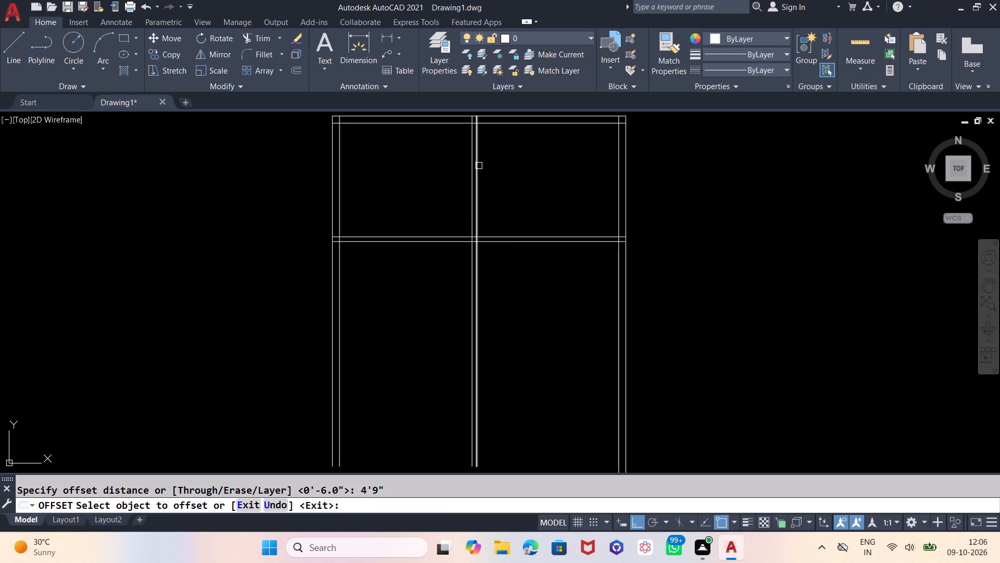
{"action": "left_click", "coordinate": [479, 166]}
{"action": "left_click", "coordinate": [563, 165]}
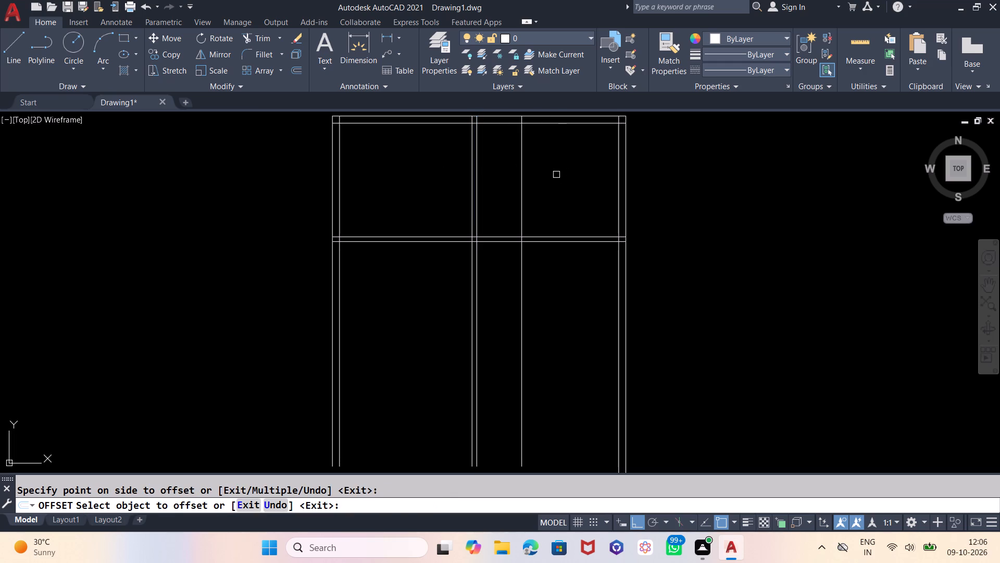
{"action": "key", "text": "Escape"}
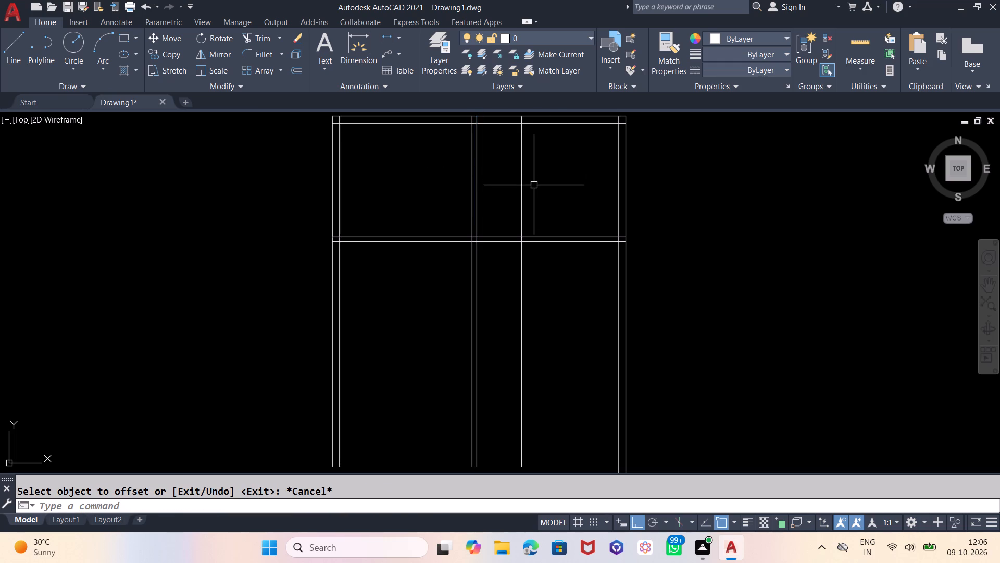
Offset the second vertical partition line 6 inches to the right to form its thickness.
{"action": "key", "text": "o"}
{"action": "key", "text": "Return"}
{"action": "key", "text": "6"}
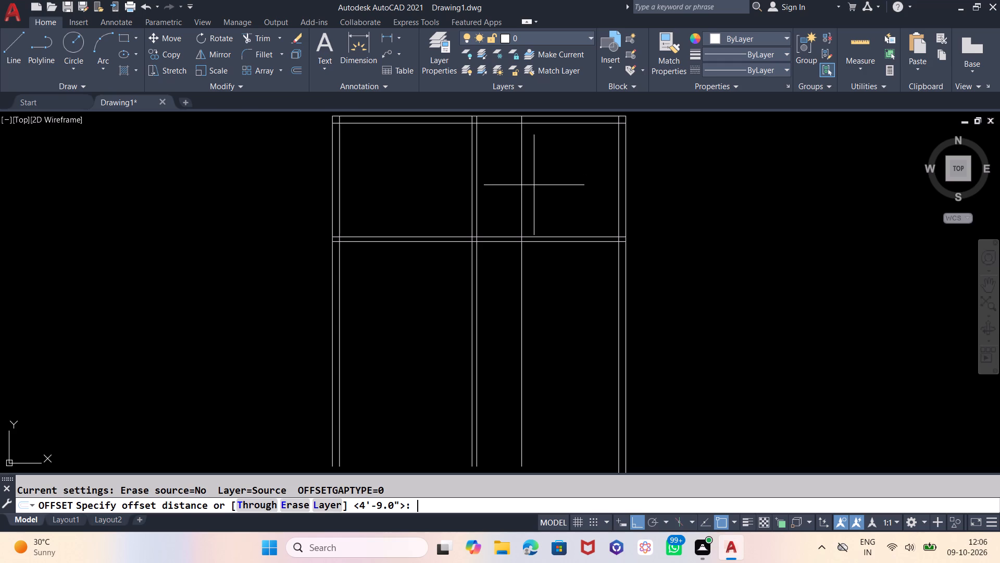
{"action": "key", "text": "Return"}
{"action": "left_click", "coordinate": [521, 185]}
{"action": "left_click", "coordinate": [551, 183]}
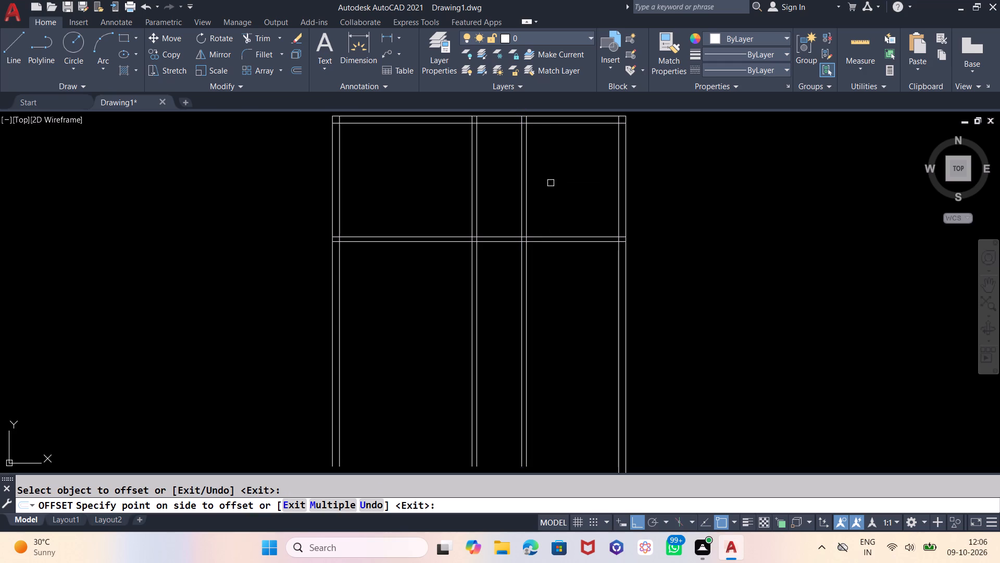
{"action": "key", "text": "Escape"}
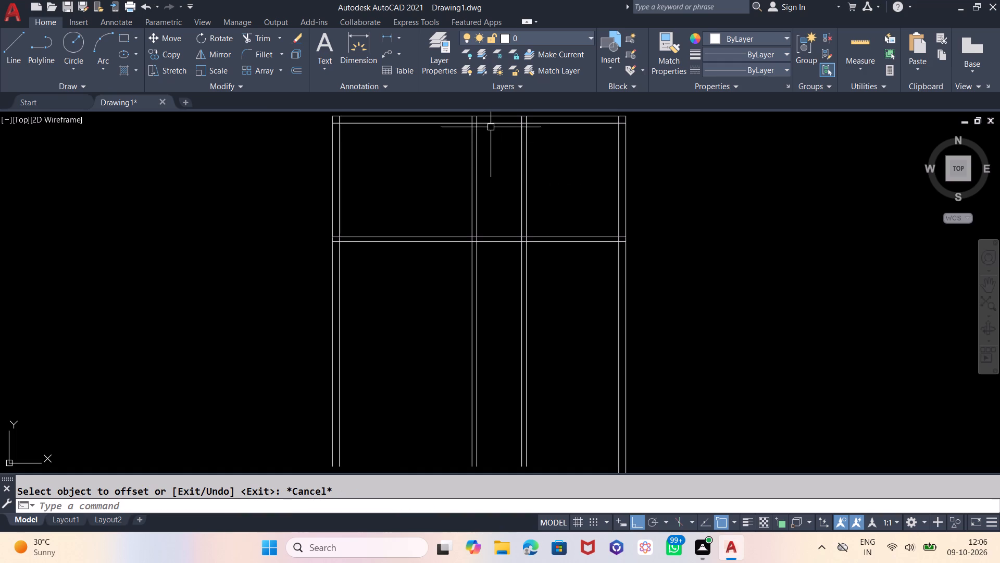
Offset the top wall's inner line 8' downward to place a second horizontal partition line.
{"action": "key", "text": "o"}
{"action": "key", "text": "Return"}
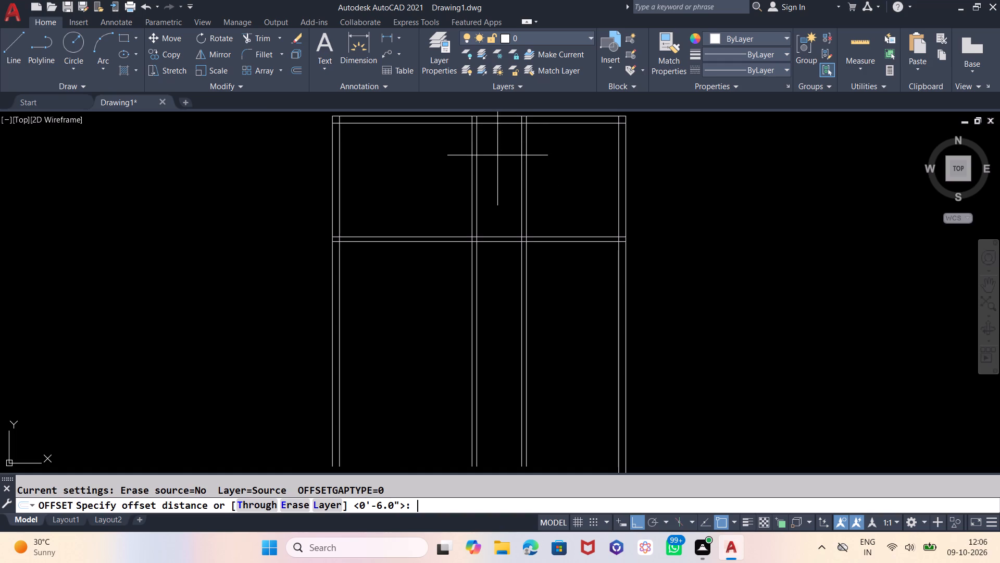
{"action": "key", "text": "8"}
{"action": "key", "text": "apostrophe"}
{"action": "key", "text": "Return"}
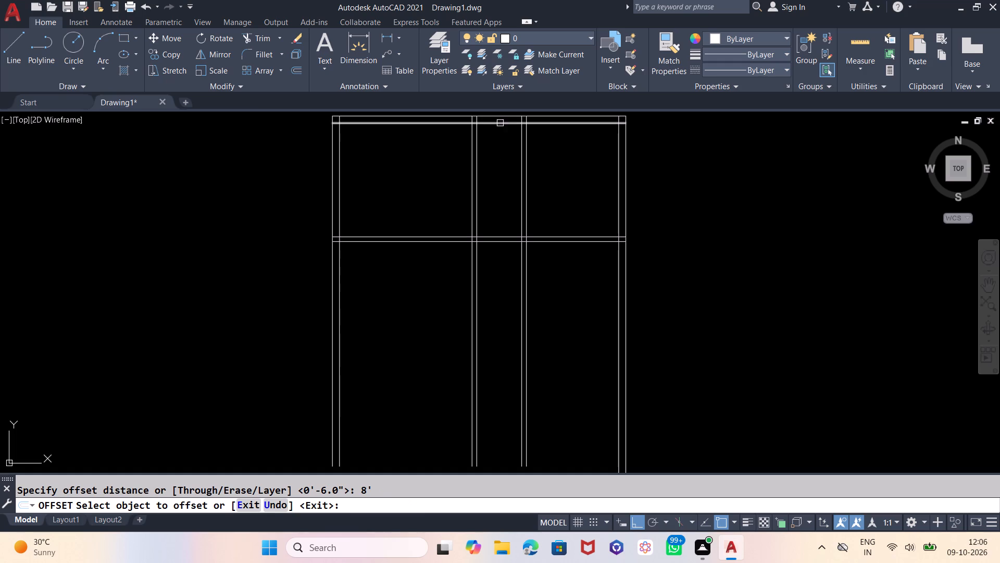
{"action": "left_click", "coordinate": [500, 123]}
{"action": "left_click", "coordinate": [500, 164]}
{"action": "key", "text": "Escape"}
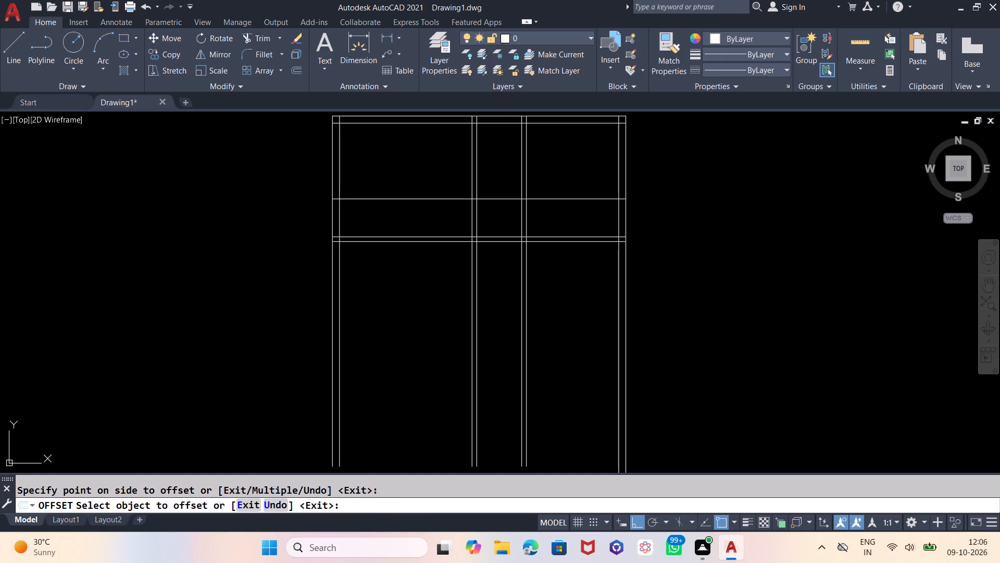
Offset the new horizontal partition line 6 inches downward to form its thickness.
{"action": "key", "text": "o"}
{"action": "key", "text": "Return"}
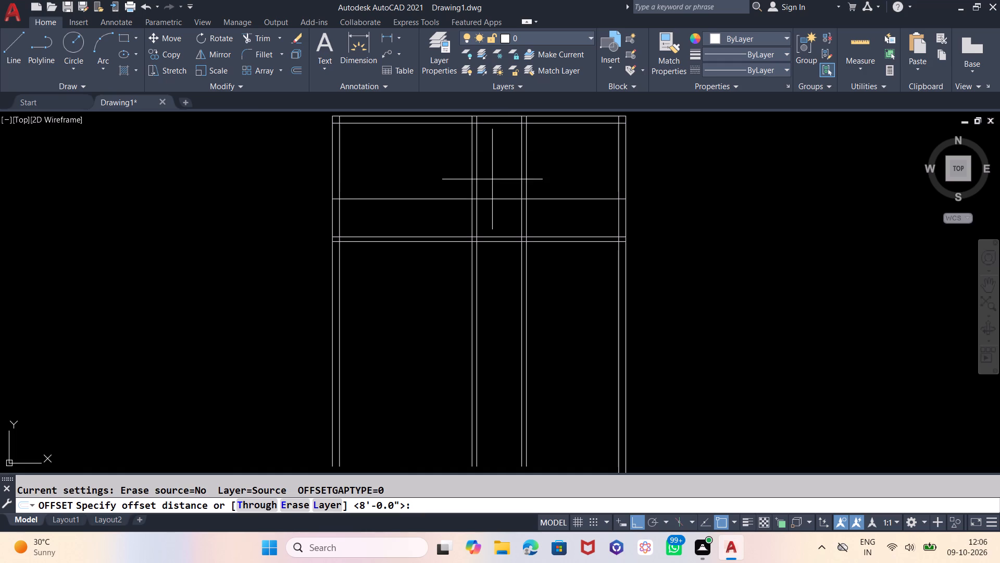
{"action": "key", "text": "6"}
{"action": "key", "text": "Return"}
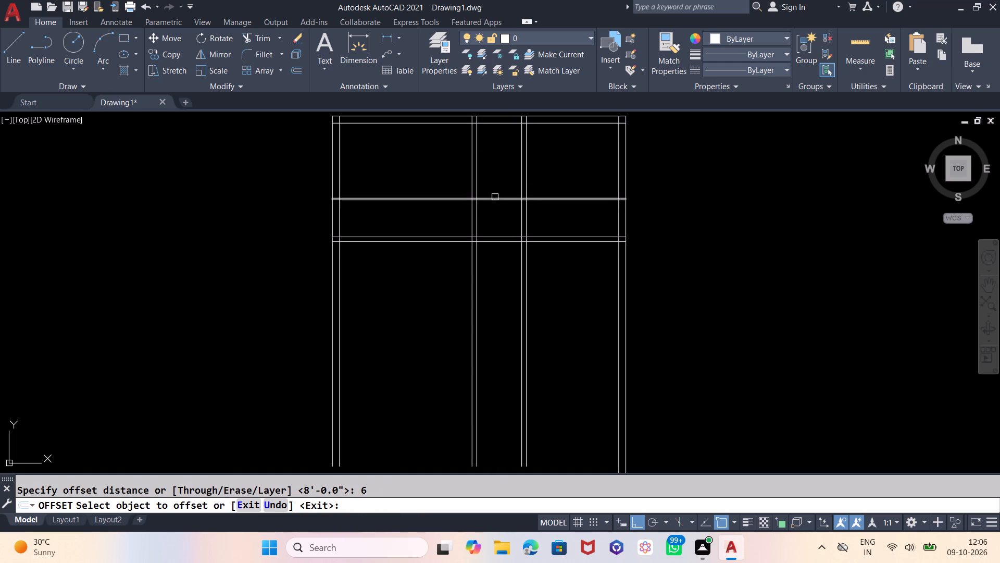
{"action": "left_click_drag", "start_coordinate": [495, 197], "coordinate": [496, 216]}
{"action": "left_click", "coordinate": [496, 217]}
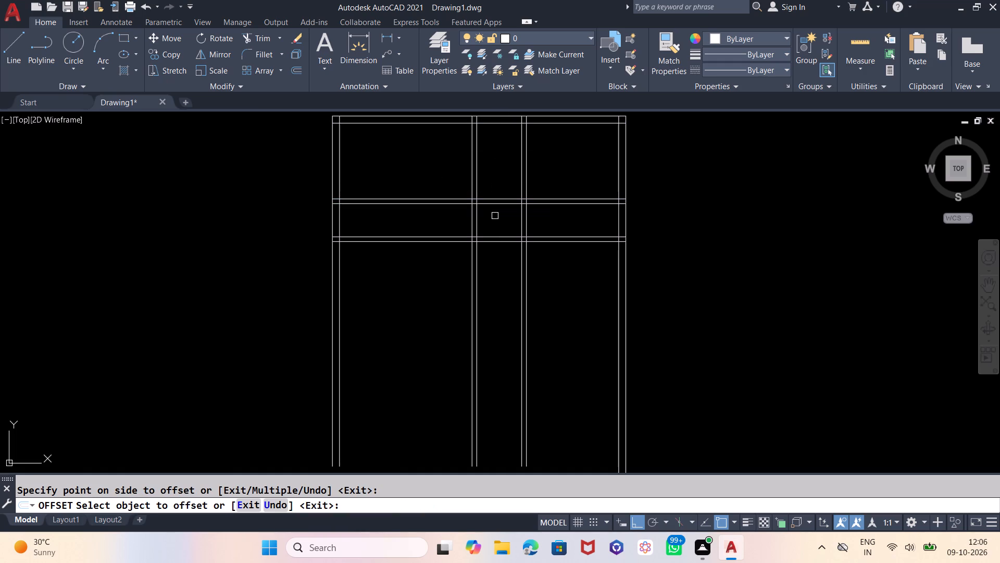
{"action": "key", "text": "Escape"}
Trim the lower horizontal partition's two lines out of the passage between the vertical partitions.
{"action": "type", "text": "TR"}
{"action": "key", "text": "Return"}
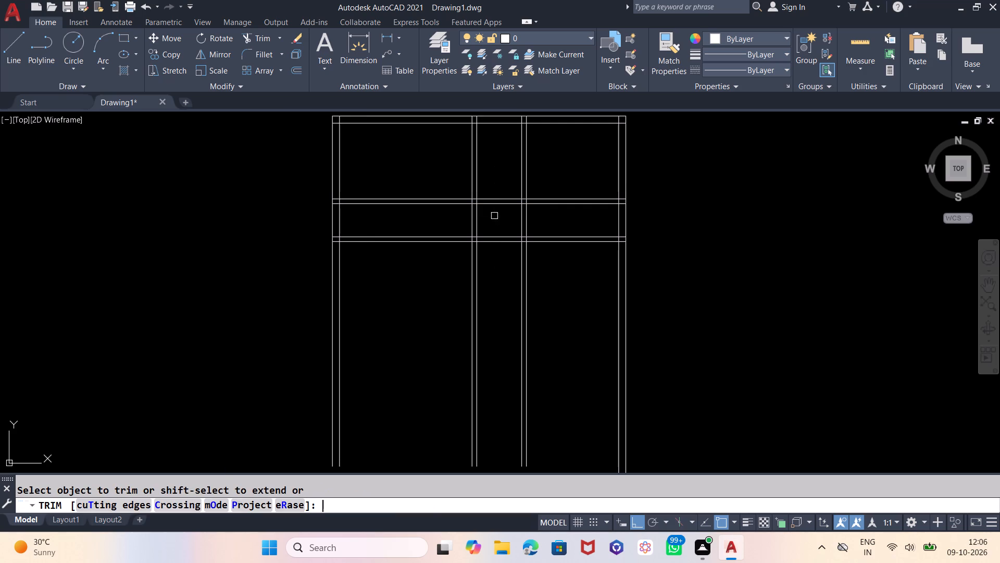
{"action": "key", "text": "Return"}
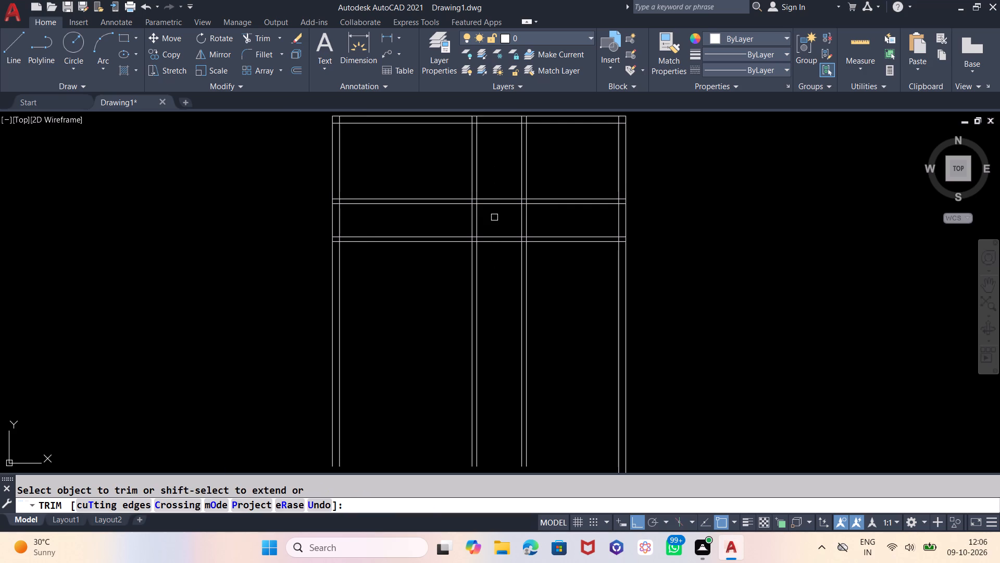
{"action": "left_click", "coordinate": [498, 227]}
{"action": "left_click", "coordinate": [499, 248]}
Trim the upper horizontal partition's lines out of both side rooms and outer walls, keeping only the part between the vertical partitions.
{"action": "left_click_drag", "start_coordinate": [574, 170], "coordinate": [573, 181]}
{"action": "left_click", "coordinate": [566, 211]}
{"action": "left_click", "coordinate": [564, 190]}
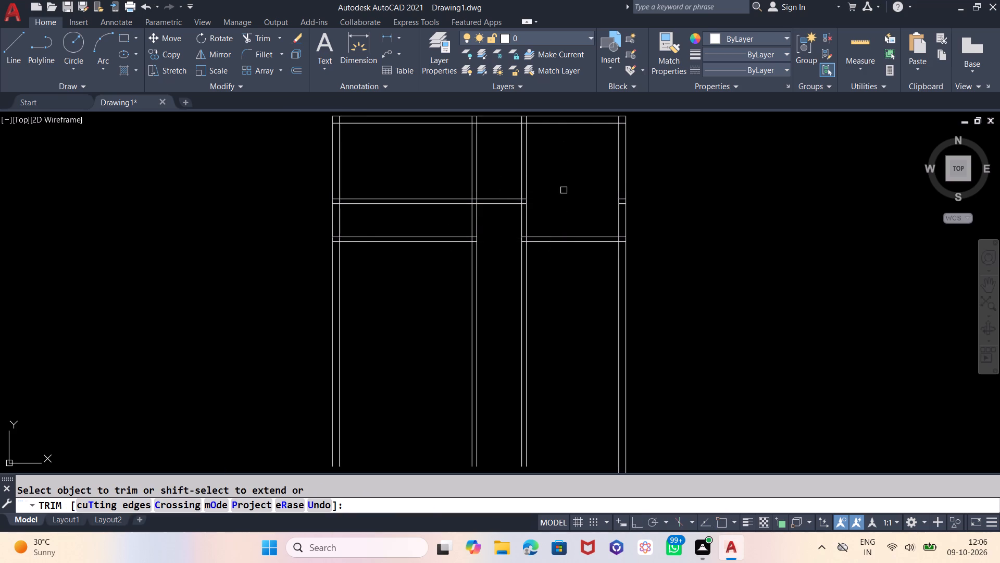
{"action": "left_click", "coordinate": [458, 190]}
{"action": "left_click", "coordinate": [455, 213]}
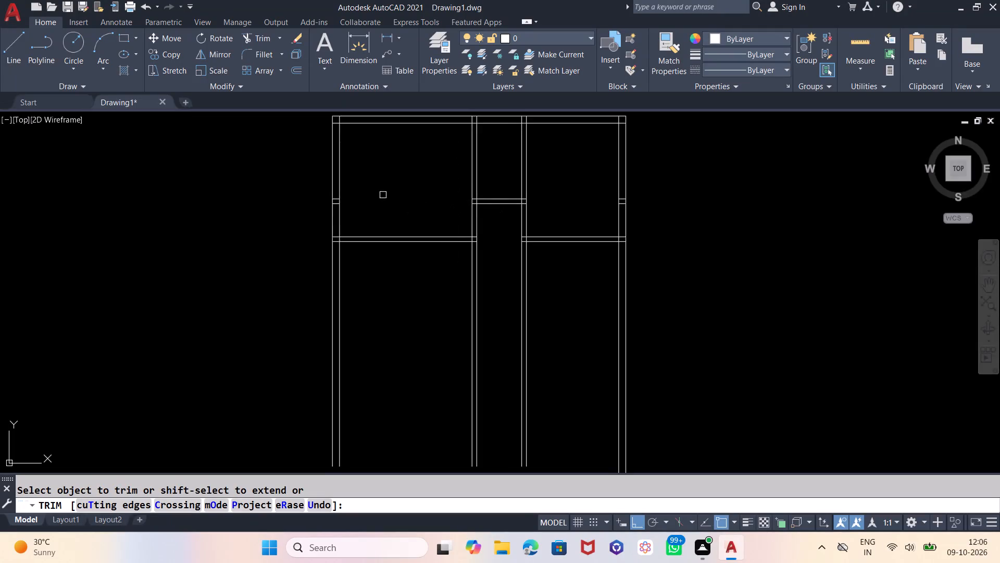
{"action": "scroll", "coordinate": [332, 212], "scroll_direction": "up", "scroll_amount": 3}
{"action": "left_click", "coordinate": [344, 188]}
{"action": "left_click", "coordinate": [344, 152]}
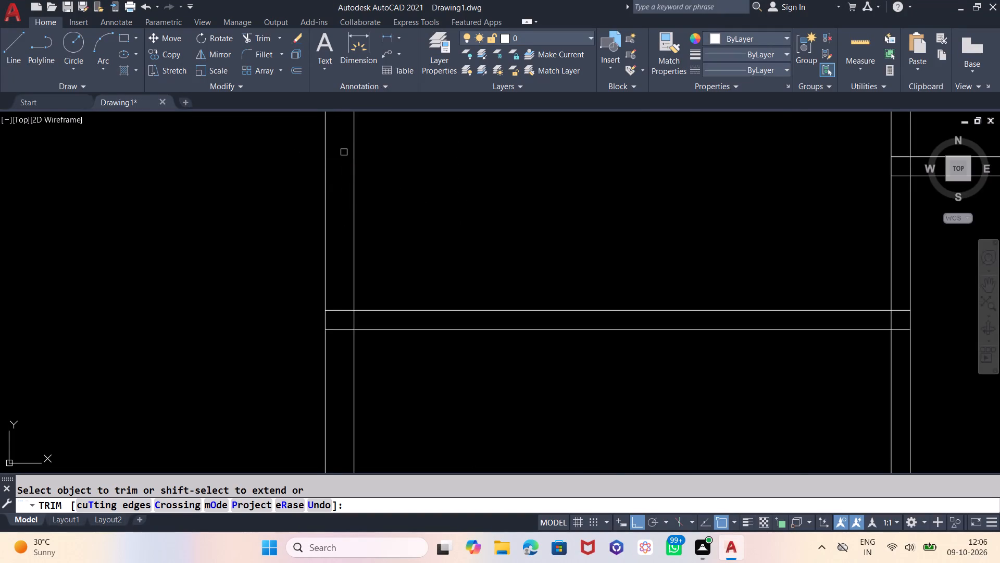
{"action": "scroll", "coordinate": [327, 250], "scroll_direction": "down", "scroll_amount": 3}
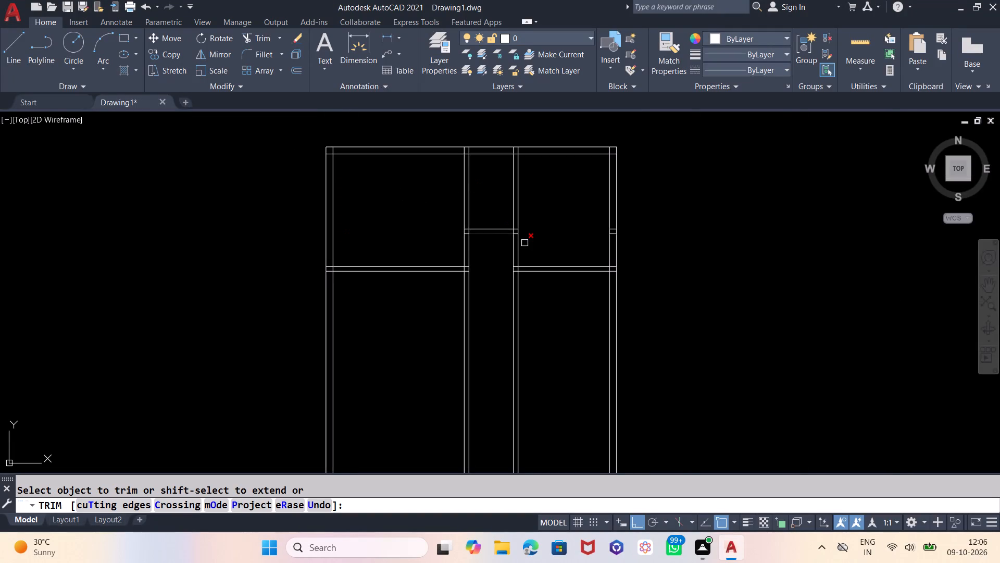
{"action": "scroll", "coordinate": [602, 224], "scroll_direction": "up", "scroll_amount": 3}
{"action": "left_click", "coordinate": [640, 231]}
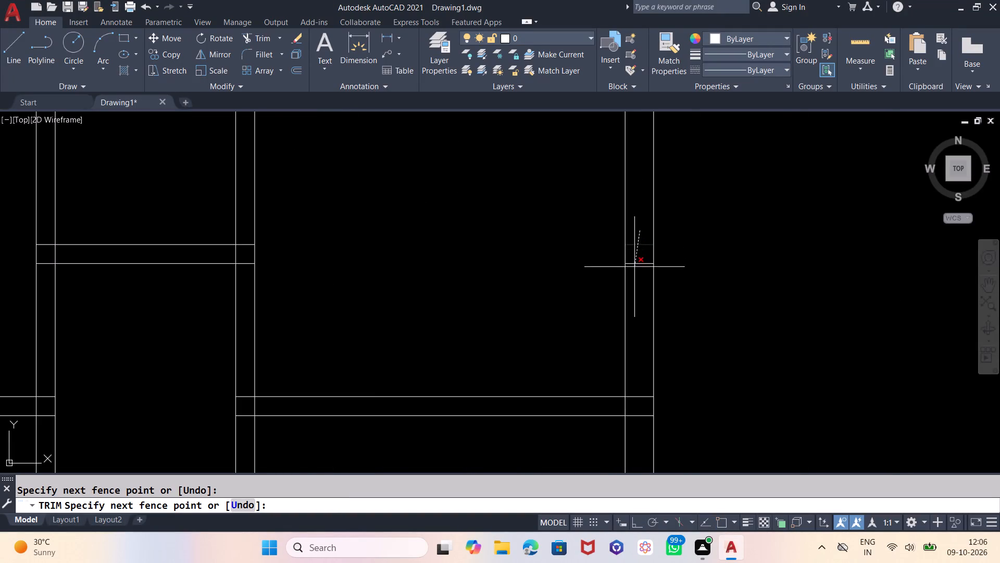
{"action": "left_click", "coordinate": [639, 283]}
Trim the overlapping inner wall lines at the plan's top-right outer corner.
{"action": "scroll", "coordinate": [640, 261], "scroll_direction": "down", "scroll_amount": 2}
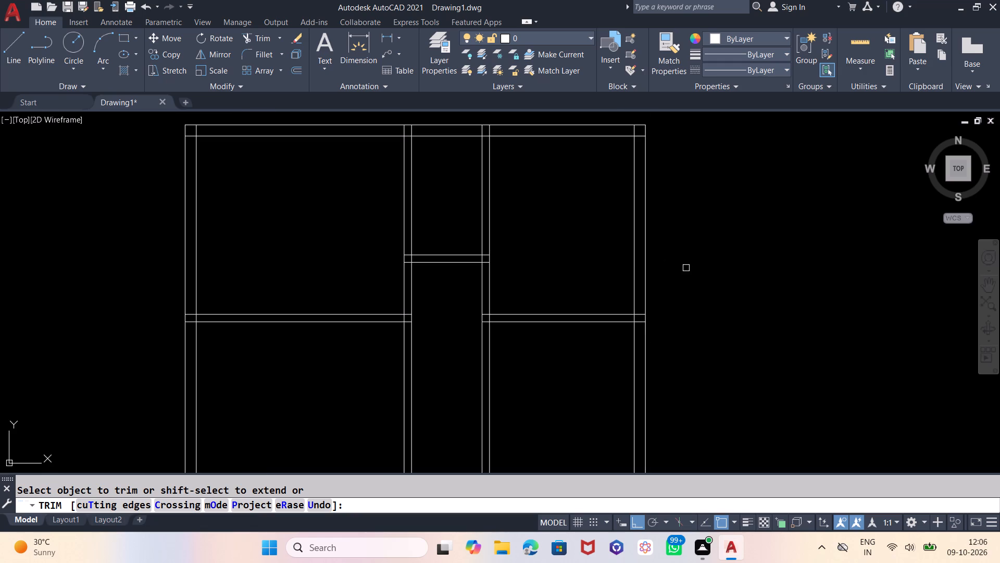
{"action": "scroll", "coordinate": [639, 132], "scroll_direction": "up", "scroll_amount": 2}
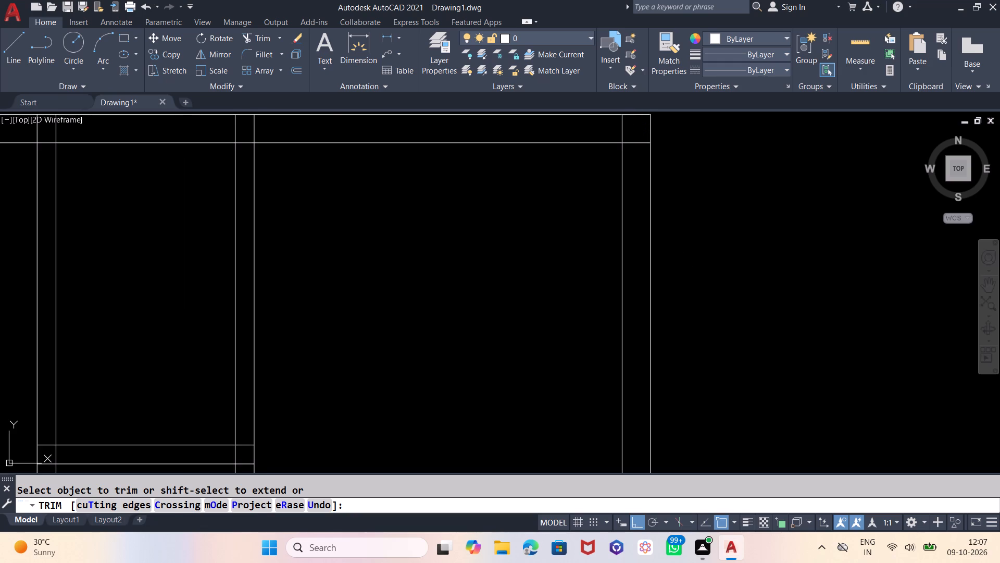
{"action": "left_click", "coordinate": [631, 131]}
{"action": "left_click", "coordinate": [607, 130]}
{"action": "left_click_drag", "start_coordinate": [628, 130], "coordinate": [628, 134]}
{"action": "left_click", "coordinate": [628, 156]}
Trim the vertical partition lines out of the top wall and open the wall's inner line across both partition thicknesses.
{"action": "scroll", "coordinate": [683, 166], "scroll_direction": "down", "scroll_amount": 1}
{"action": "scroll", "coordinate": [386, 142], "scroll_direction": "up", "scroll_amount": 2}
{"action": "left_click", "coordinate": [399, 141]}
{"action": "left_click", "coordinate": [483, 143]}
{"action": "scroll", "coordinate": [582, 158], "scroll_direction": "down", "scroll_amount": 2}
{"action": "scroll", "coordinate": [383, 158], "scroll_direction": "up", "scroll_amount": 3}
{"action": "left_click", "coordinate": [427, 147]}
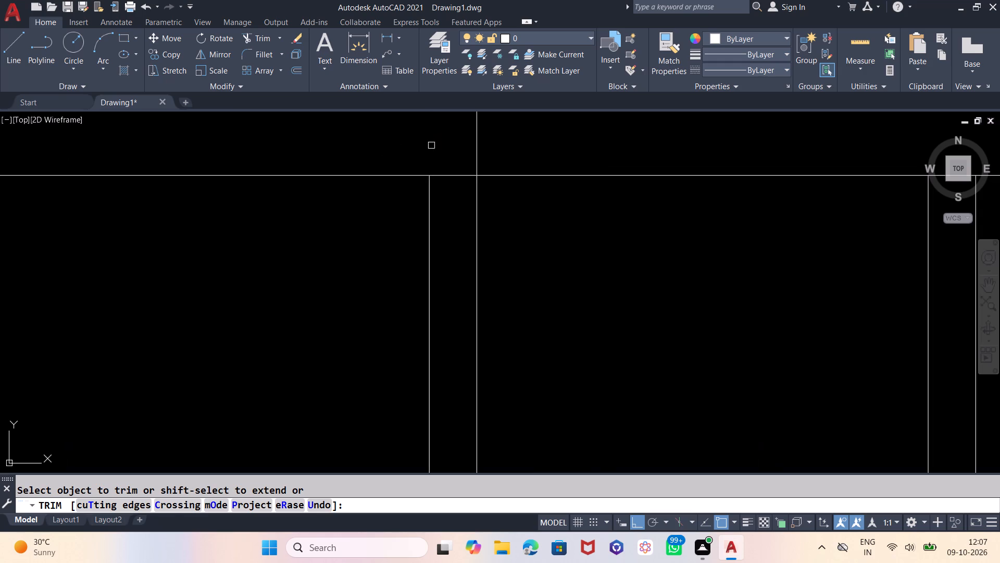
{"action": "left_click", "coordinate": [496, 143]}
{"action": "left_click", "coordinate": [465, 148]}
{"action": "scroll", "coordinate": [530, 151], "scroll_direction": "down", "scroll_amount": 3}
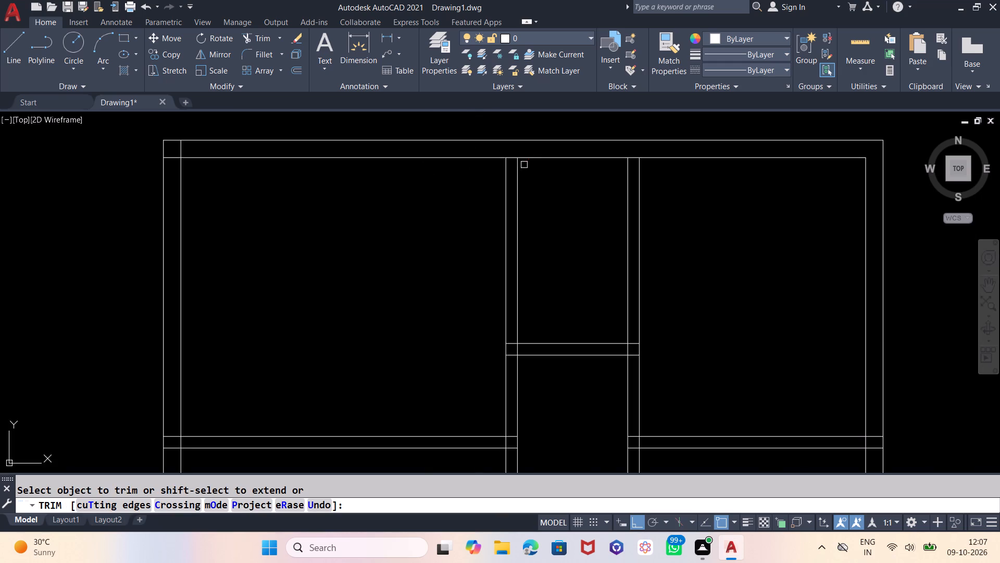
{"action": "left_click", "coordinate": [512, 158]}
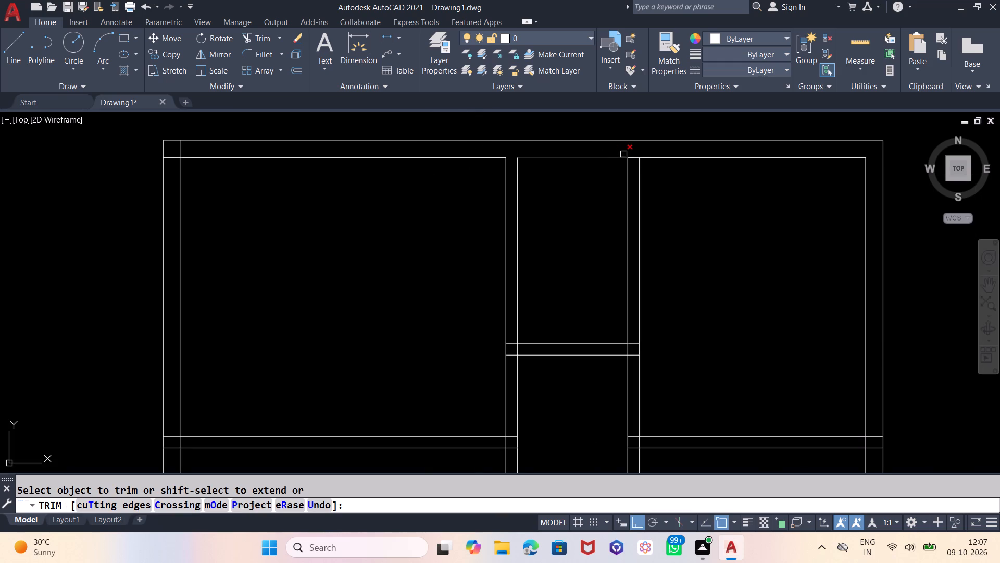
{"action": "left_click", "coordinate": [634, 157]}
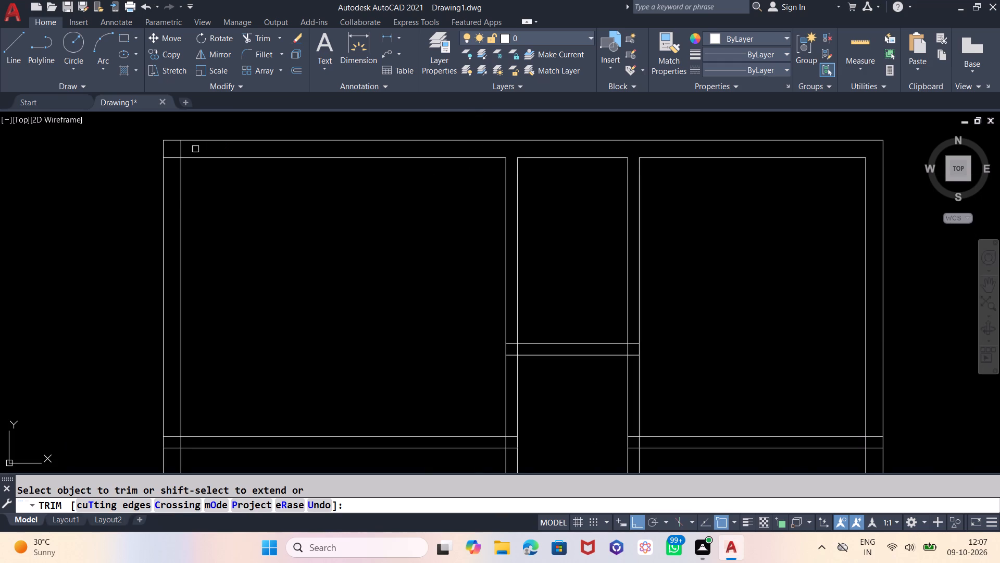
Trim the overlapping inner wall lines at the plan's top-left outer corner.
{"action": "left_click", "coordinate": [194, 149]}
{"action": "left_click", "coordinate": [179, 150]}
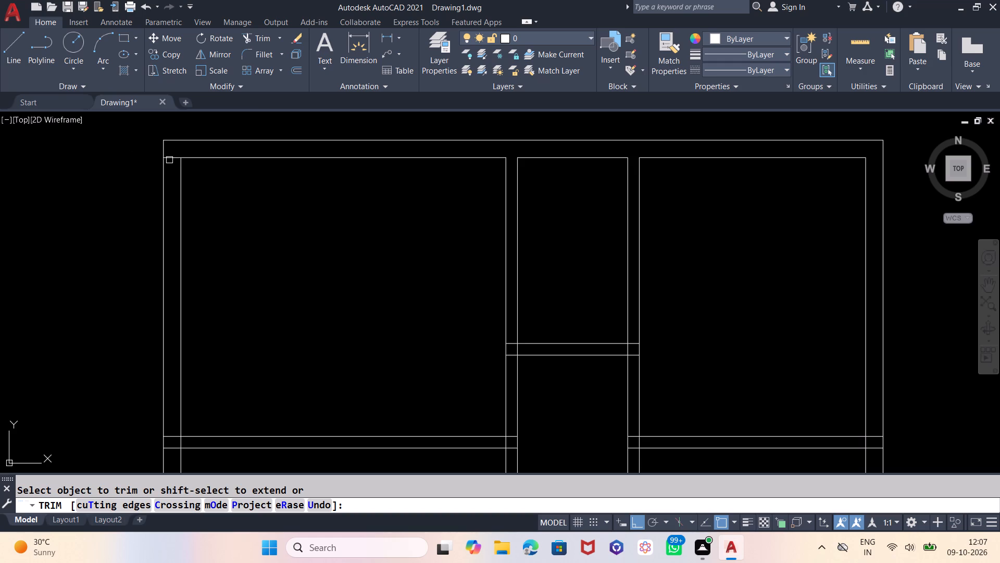
{"action": "left_click", "coordinate": [169, 160]}
Trim the lower horizontal partition's line ends out of the left outer wall.
{"action": "scroll", "coordinate": [169, 154], "scroll_direction": "down", "scroll_amount": 1}
{"action": "scroll", "coordinate": [505, 195], "scroll_direction": "down", "scroll_amount": 1}
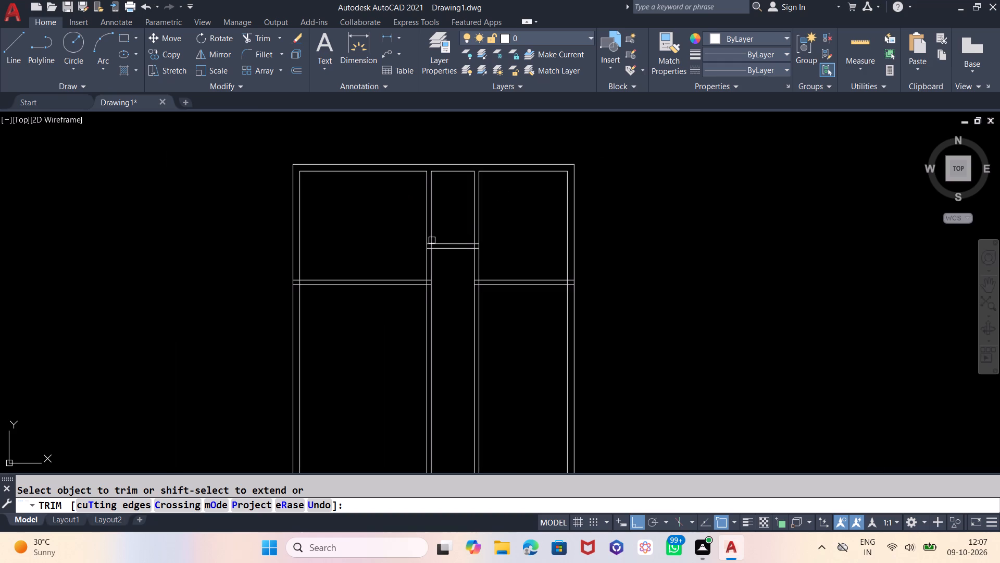
{"action": "scroll", "coordinate": [295, 292], "scroll_direction": "up", "scroll_amount": 4}
{"action": "left_click", "coordinate": [282, 259]}
{"action": "left_click", "coordinate": [270, 194]}
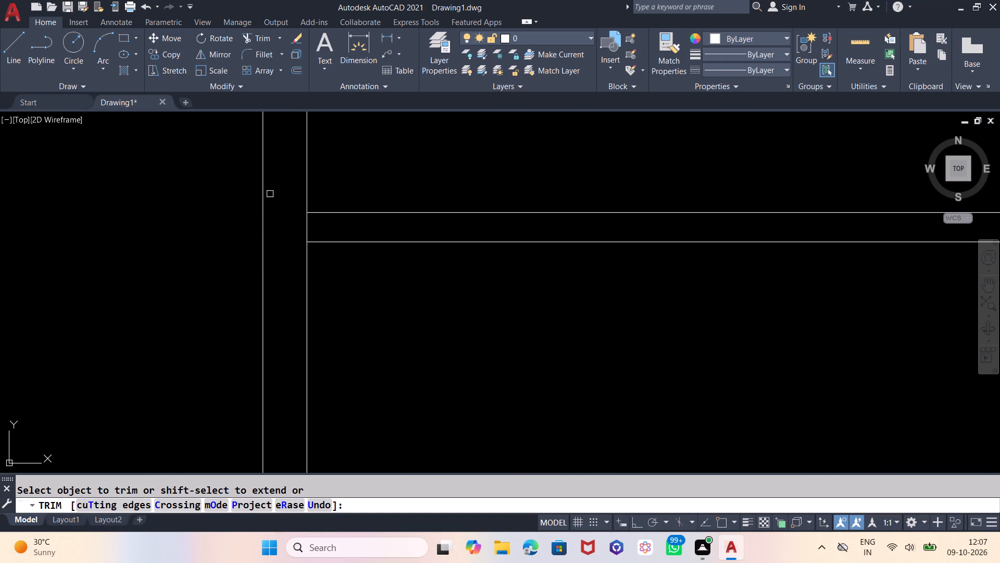
{"action": "scroll", "coordinate": [226, 195], "scroll_direction": "down", "scroll_amount": 1}
{"action": "scroll", "coordinate": [511, 262], "scroll_direction": "down", "scroll_amount": 2}
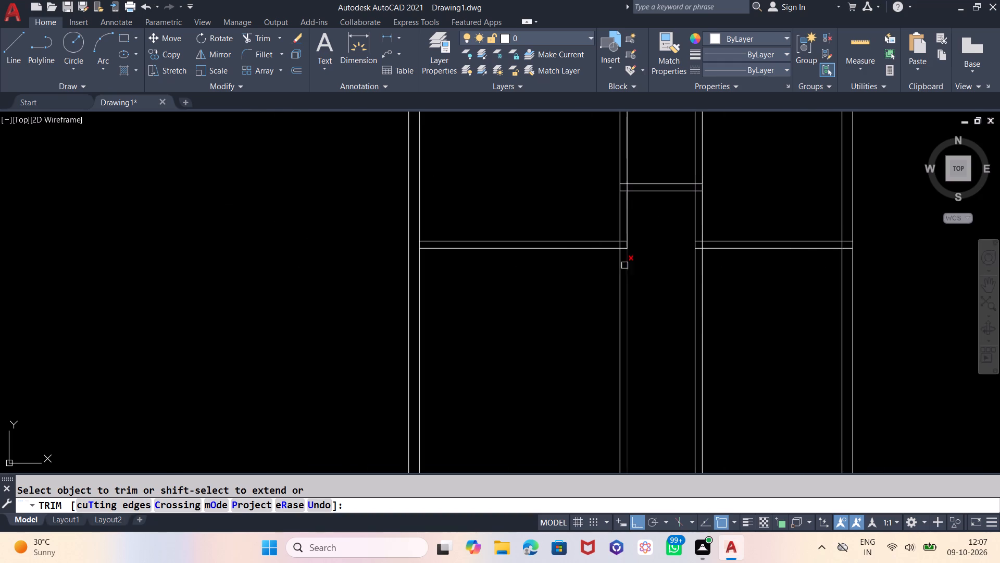
{"action": "scroll", "coordinate": [619, 248], "scroll_direction": "up", "scroll_amount": 3}
{"action": "scroll", "coordinate": [573, 285], "scroll_direction": "down", "scroll_amount": 3}
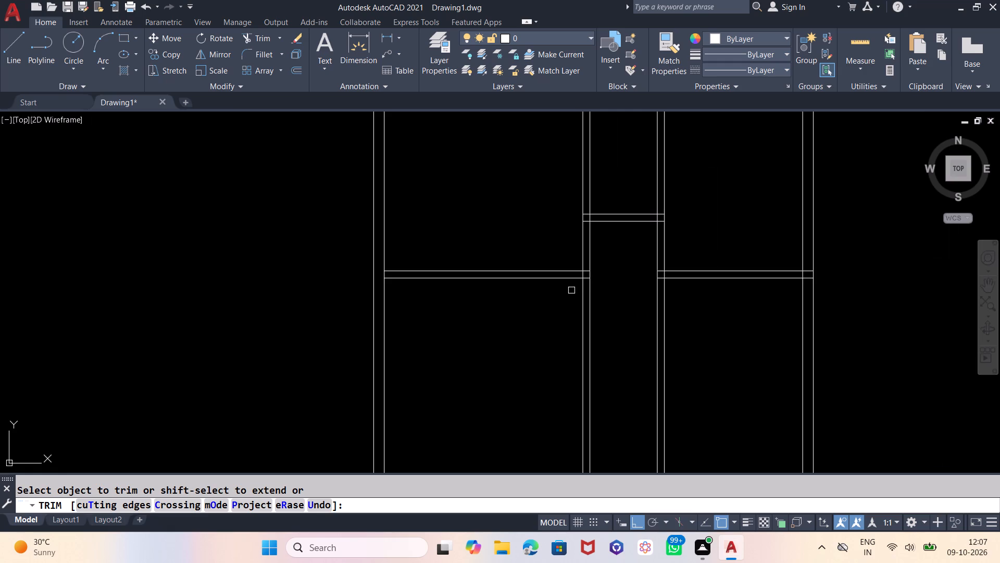
{"action": "scroll", "coordinate": [585, 288], "scroll_direction": "down", "scroll_amount": 2}
{"action": "scroll", "coordinate": [611, 283], "scroll_direction": "up", "scroll_amount": 1}
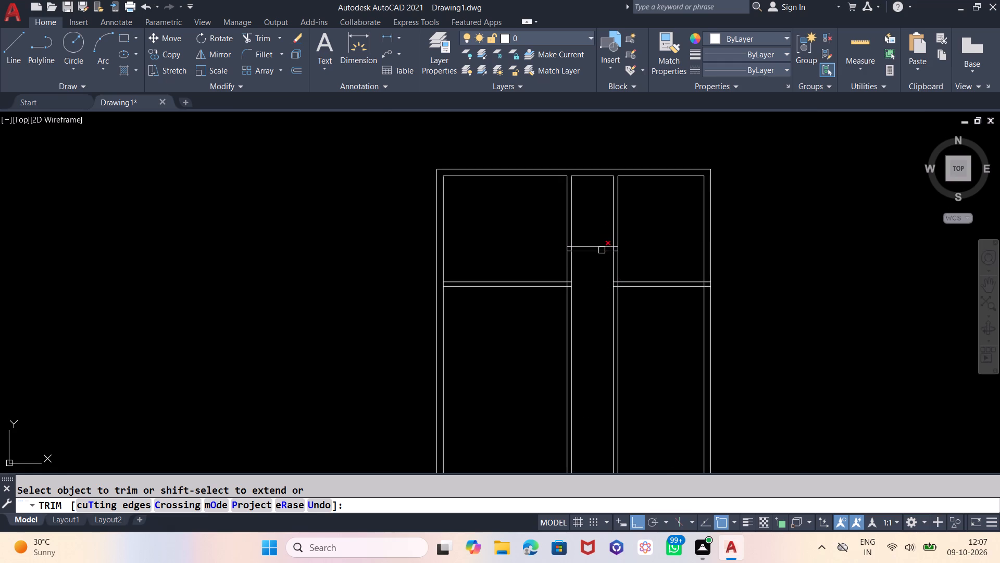
{"action": "key", "text": "Escape"}
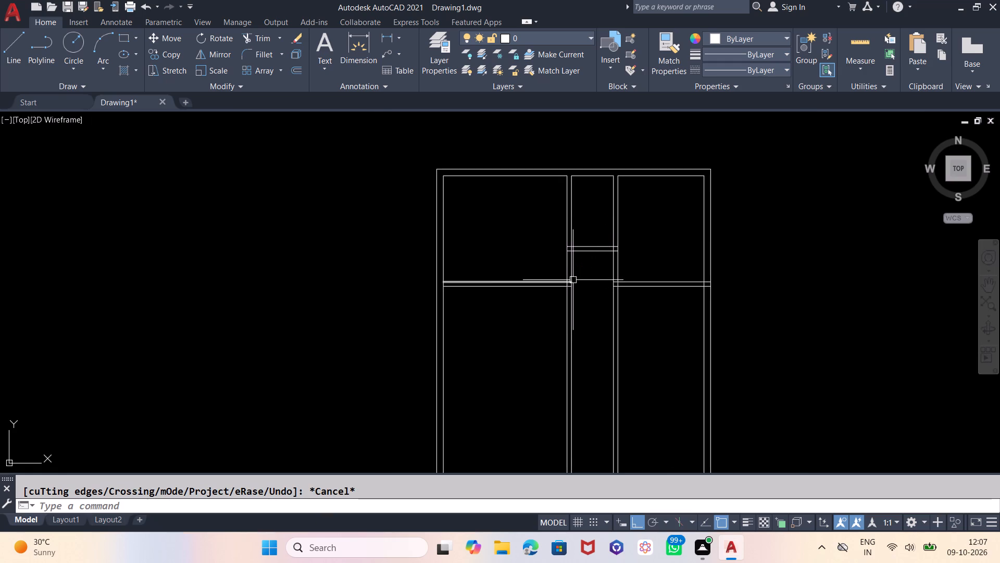
Set the UCS icon to Noorigin so it stays away from the drawing's origin.
{"action": "scroll", "coordinate": [438, 217], "scroll_direction": "down", "scroll_amount": 1}
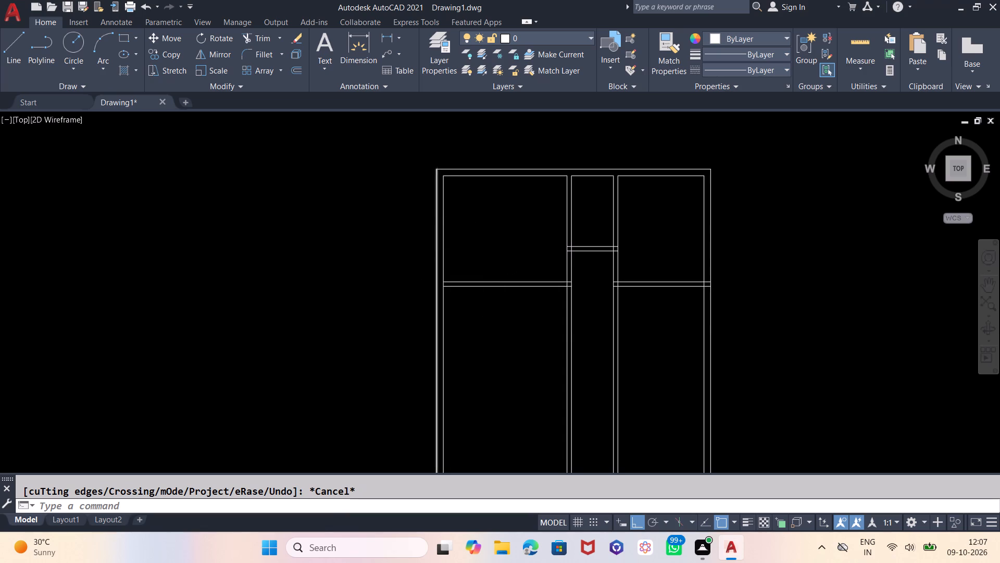
{"action": "scroll", "coordinate": [438, 217], "scroll_direction": "down", "scroll_amount": 1}
{"action": "scroll", "coordinate": [444, 255], "scroll_direction": "up", "scroll_amount": 1}
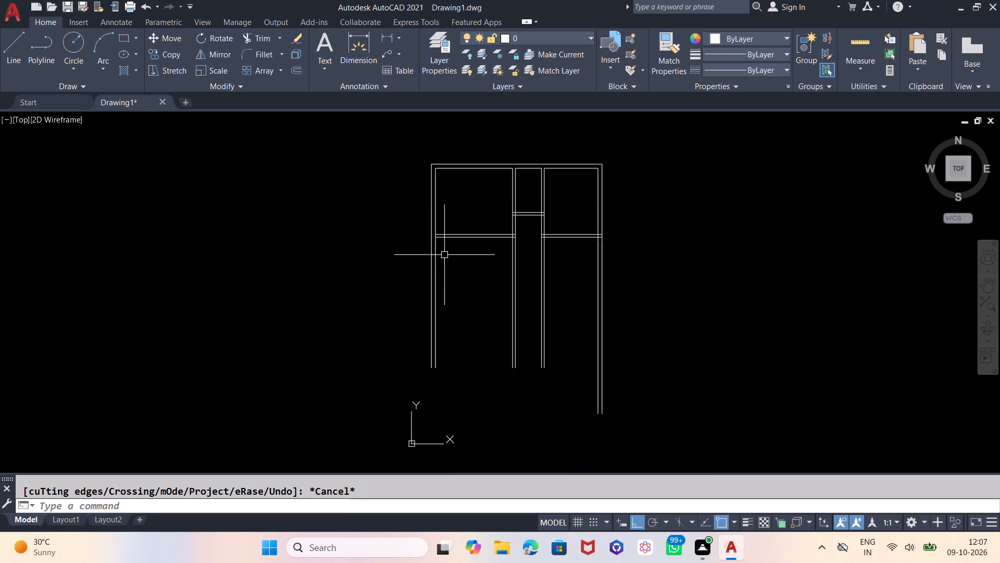
{"action": "type", "text": "UCSICON"}
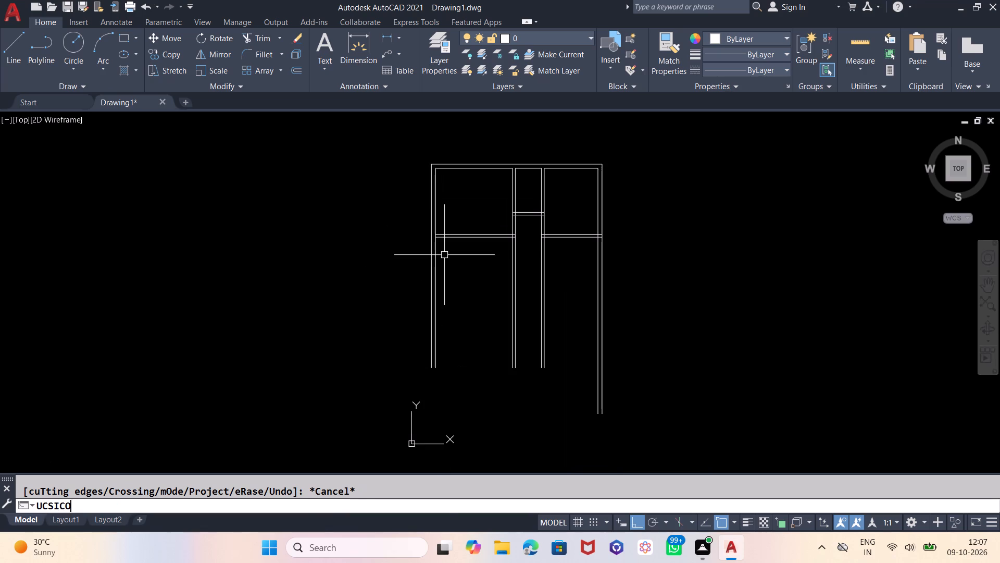
{"action": "key", "text": "Return"}
{"action": "key", "text": "n"}
{"action": "key", "text": "Return"}
{"action": "key", "text": "backslash"}
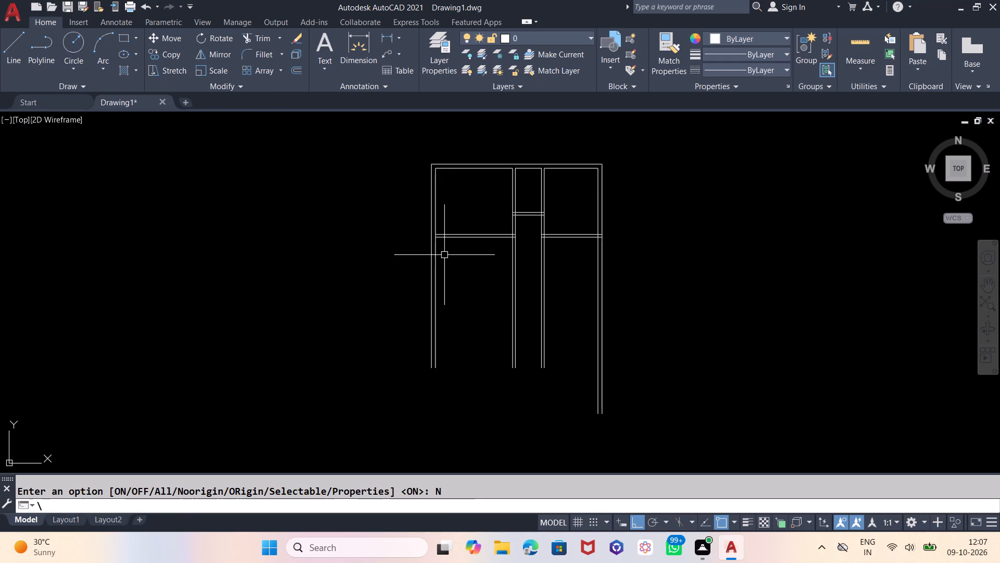
{"action": "key", "text": "Return"}
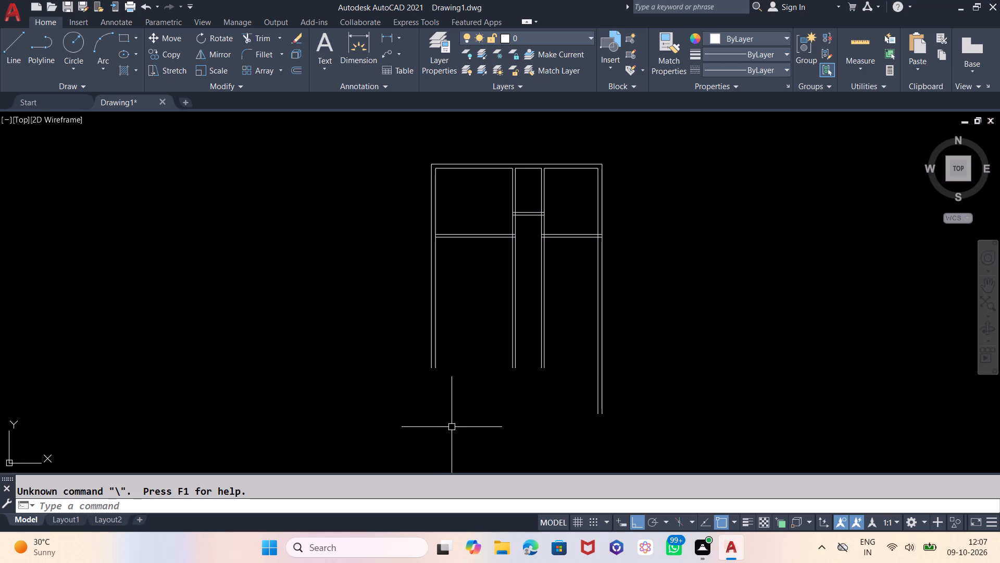
Offset the lower line of the left room's horizontal partition 5' downward.
{"action": "key", "text": "o"}
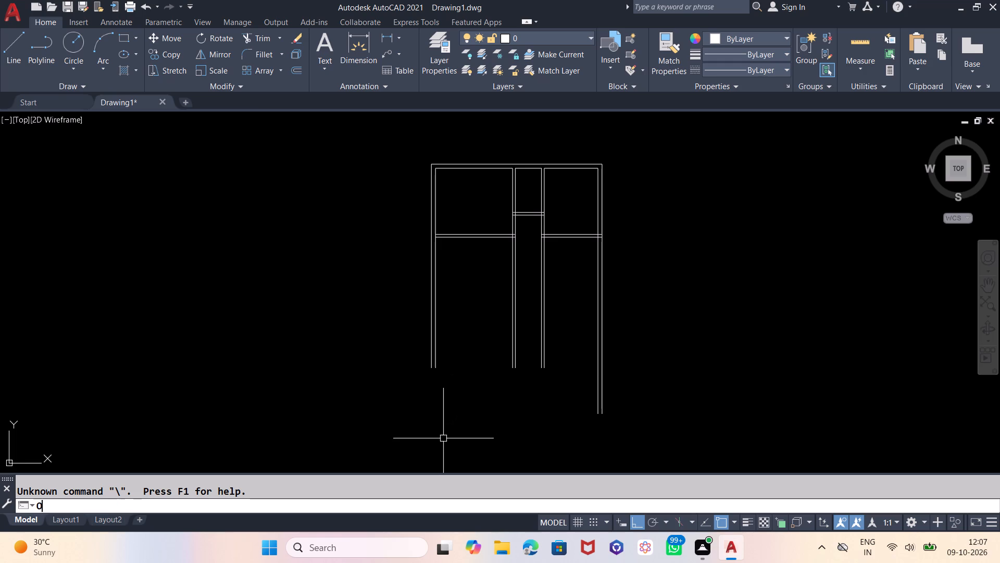
{"action": "key", "text": "Return"}
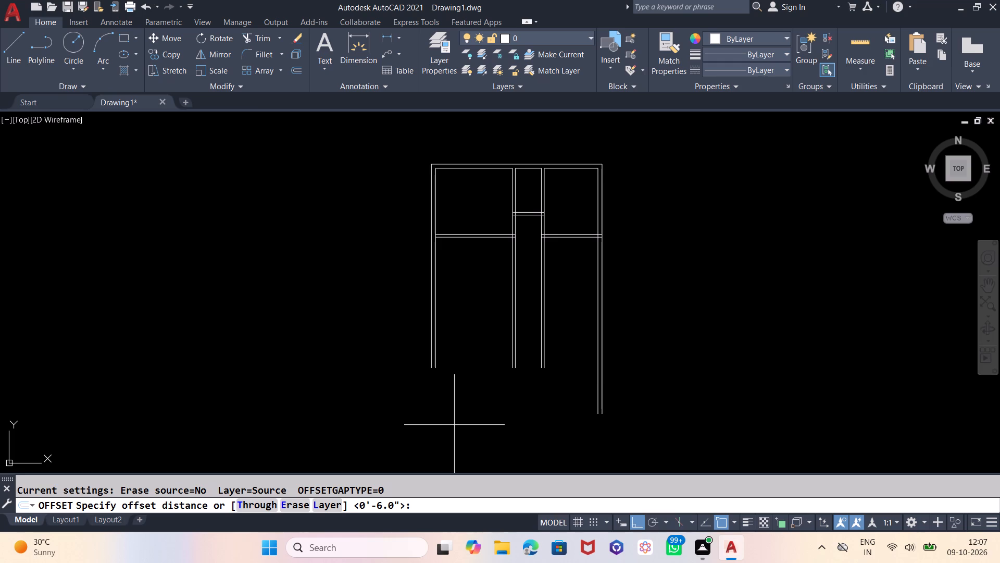
{"action": "type", "text": "5'"}
{"action": "key", "text": "Return"}
{"action": "left_click", "coordinate": [462, 239]}
{"action": "left_click", "coordinate": [472, 330]}
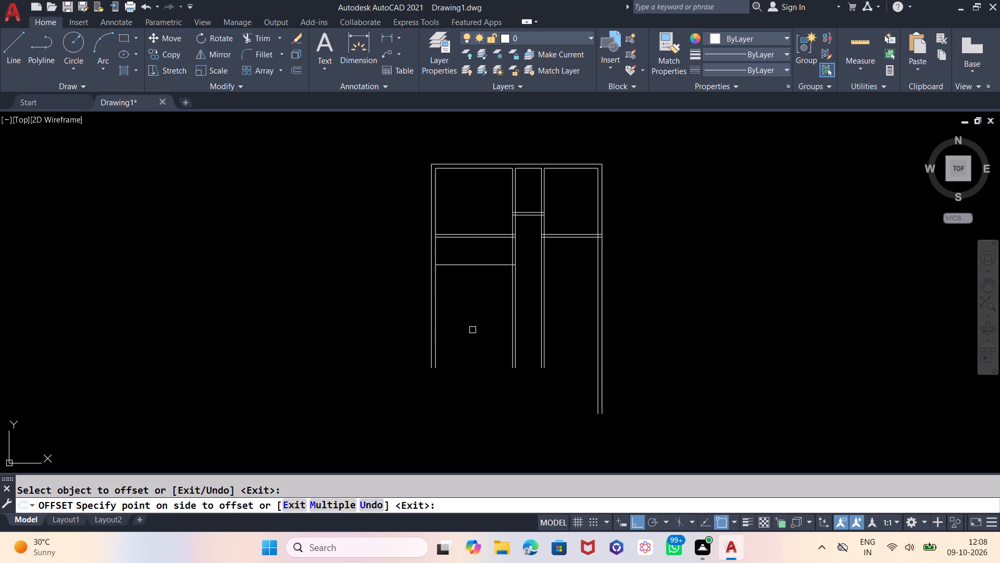
{"action": "key", "text": "Escape"}
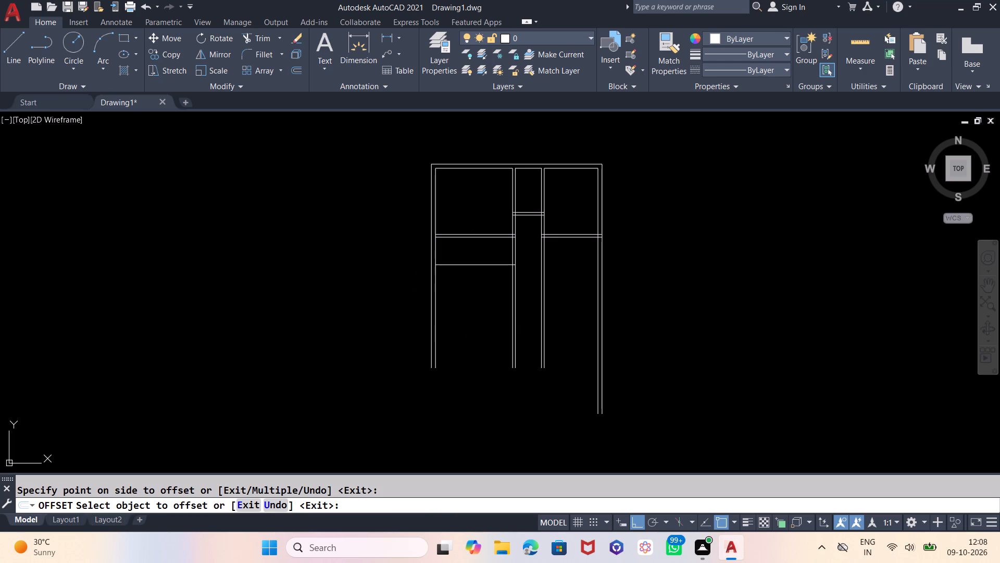
Offset the left outer wall's inner line 8'6" toward the plan's interior.
{"action": "key", "text": "o"}
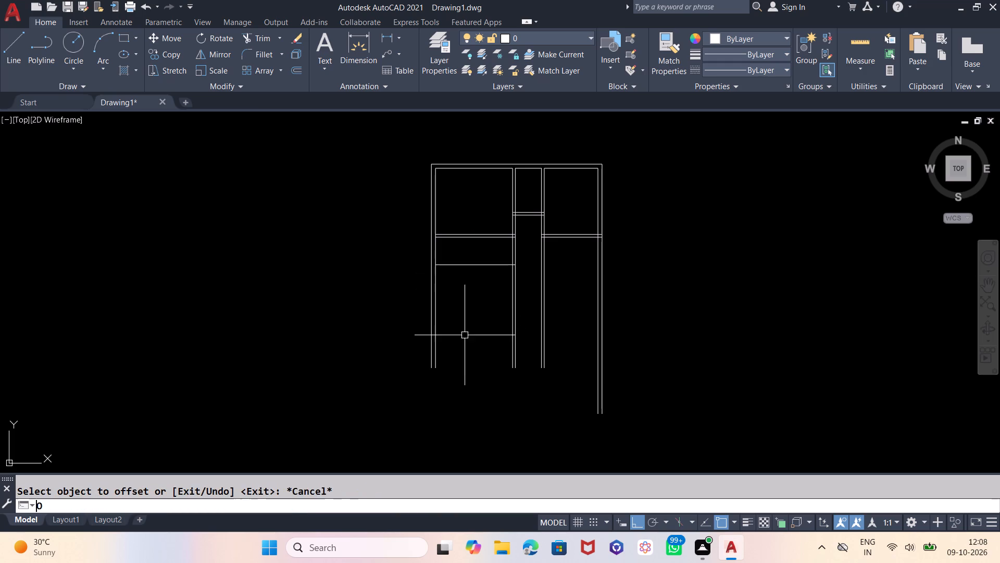
{"action": "key", "text": "Return"}
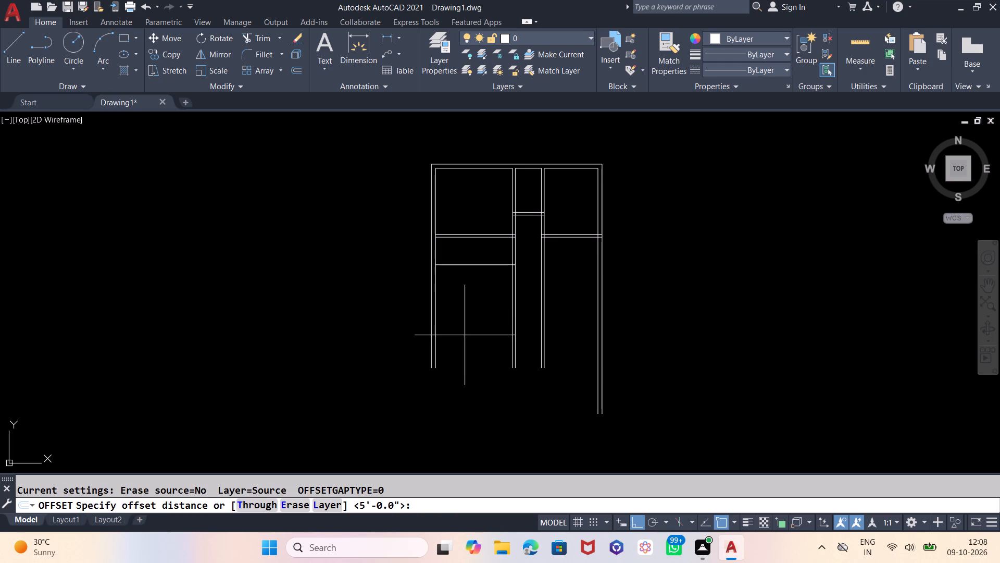
{"action": "type", "text": "8'"}
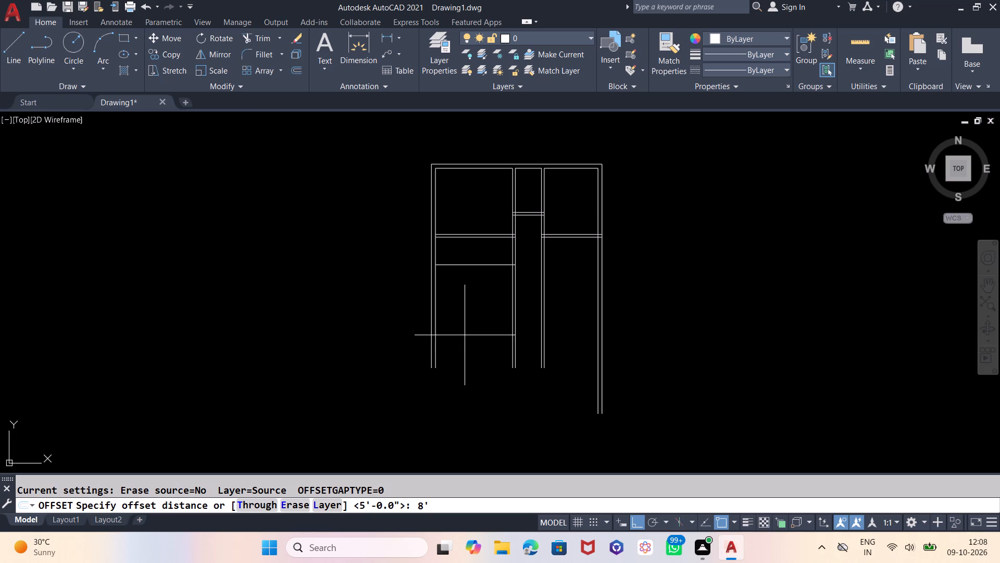
{"action": "type", "text": "6\""}
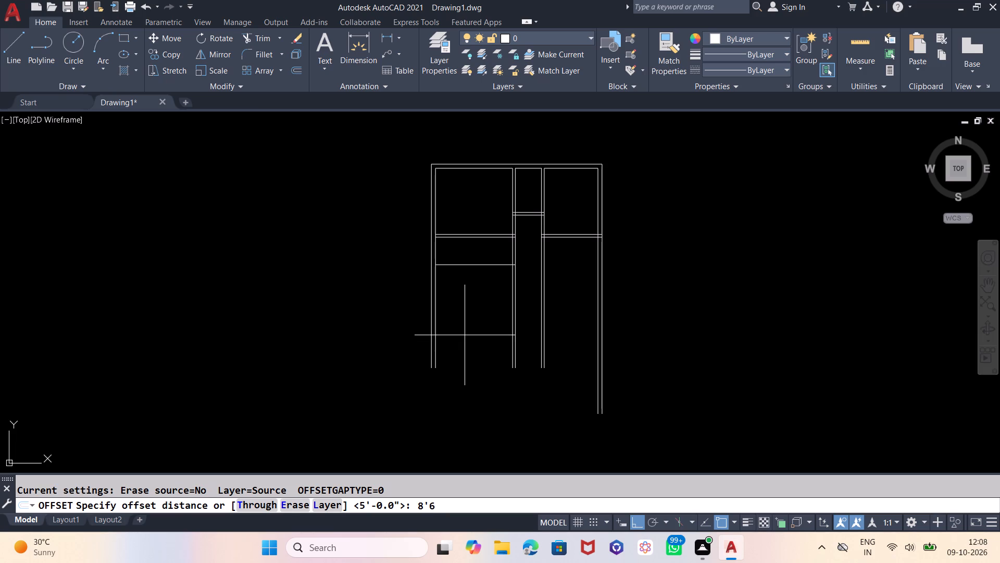
{"action": "key", "text": "Return"}
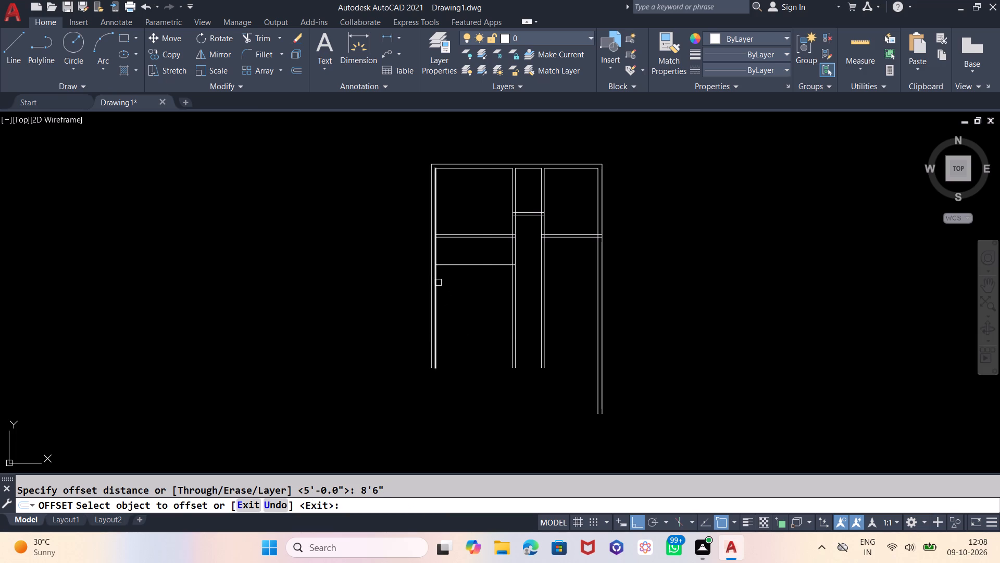
{"action": "left_click", "coordinate": [438, 283]}
{"action": "left_click", "coordinate": [476, 287]}
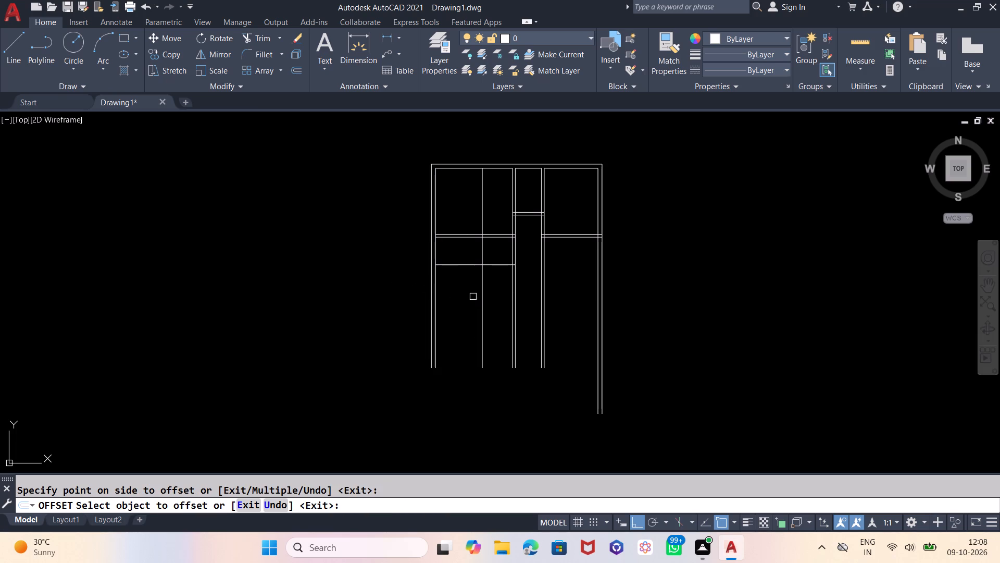
{"action": "key", "text": "Escape"}
Offset the new vertical line 6" to the right and the new horizontal line 6" downward for partition thickness.
{"action": "key", "text": "o"}
{"action": "key", "text": "Return"}
{"action": "key", "text": "6"}
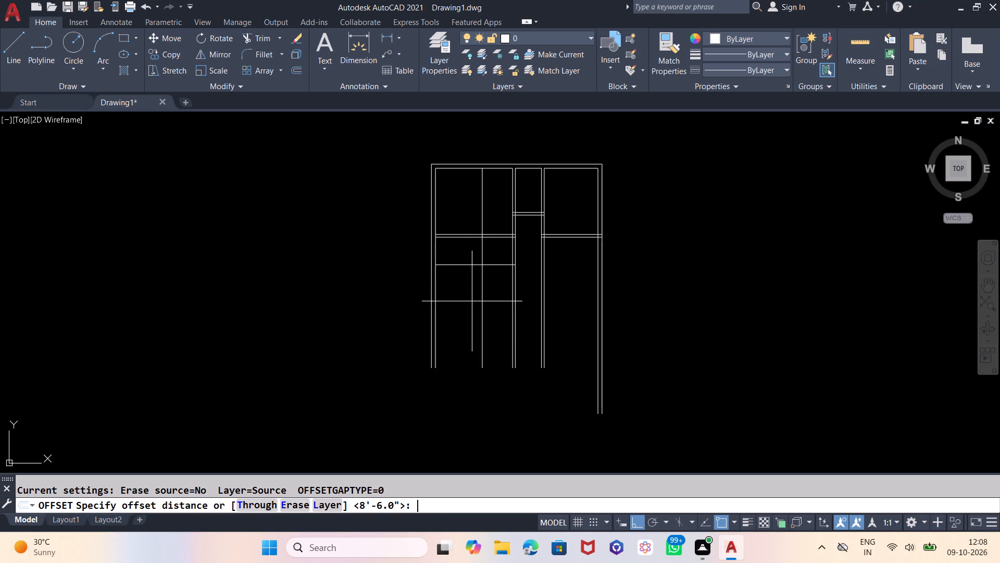
{"action": "key", "text": "Return"}
{"action": "left_click", "coordinate": [481, 247]}
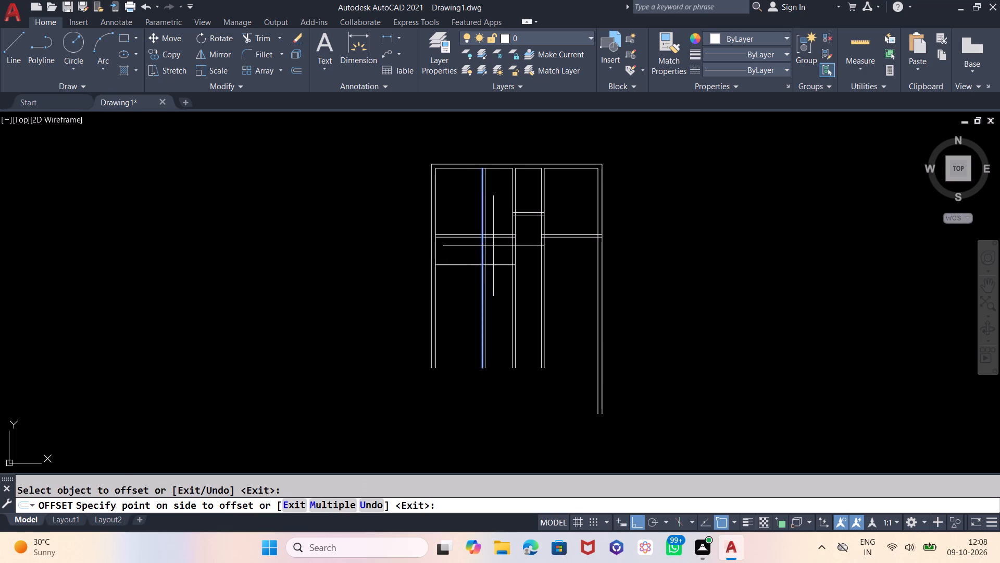
{"action": "left_click", "coordinate": [493, 246]}
{"action": "left_click", "coordinate": [496, 264]}
{"action": "left_click", "coordinate": [496, 307]}
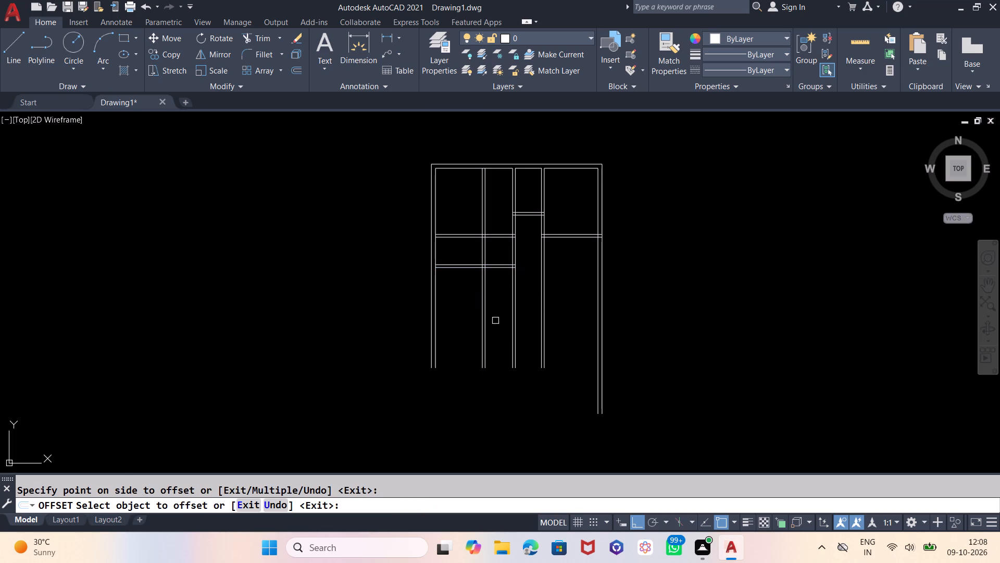
{"action": "key", "text": "Escape"}
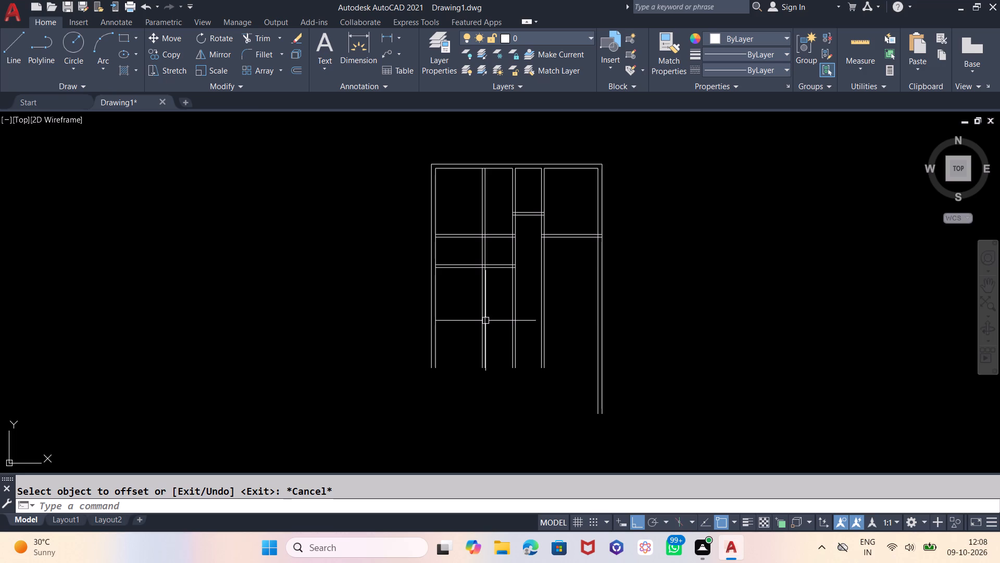
Trim off both lines of the new vertical partition below the new horizontal partition.
{"action": "key", "text": "t"}
{"action": "key", "text": "r"}
{"action": "key", "text": "Return"}
{"action": "key", "text": "Return"}
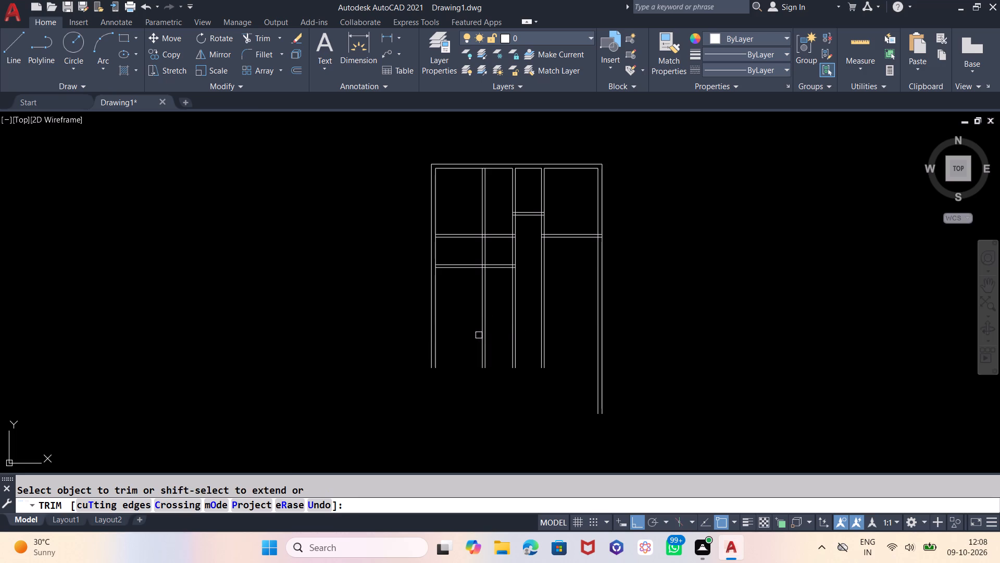
{"action": "left_click", "coordinate": [497, 327]}
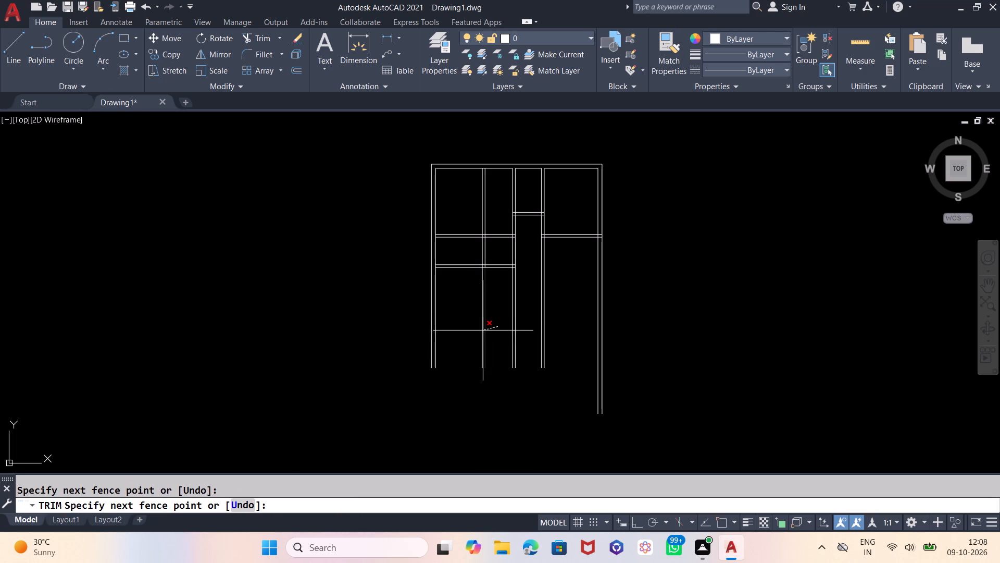
{"action": "left_click", "coordinate": [473, 334]}
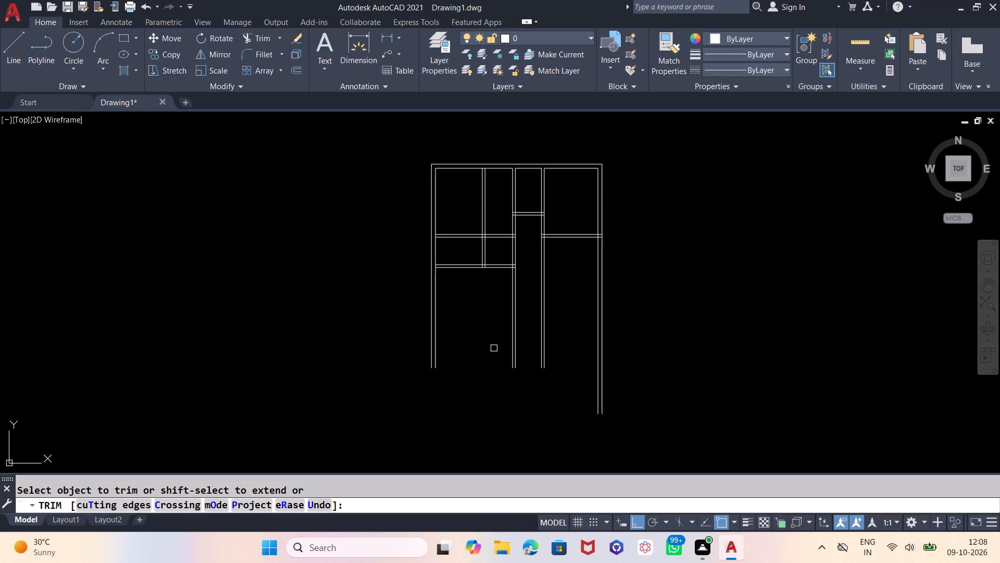
Trim the new horizontal partition's lines right of the new vertical partition, including the leftover pieces inside the neighbouring long vertical partition.
{"action": "left_click", "coordinate": [499, 275]}
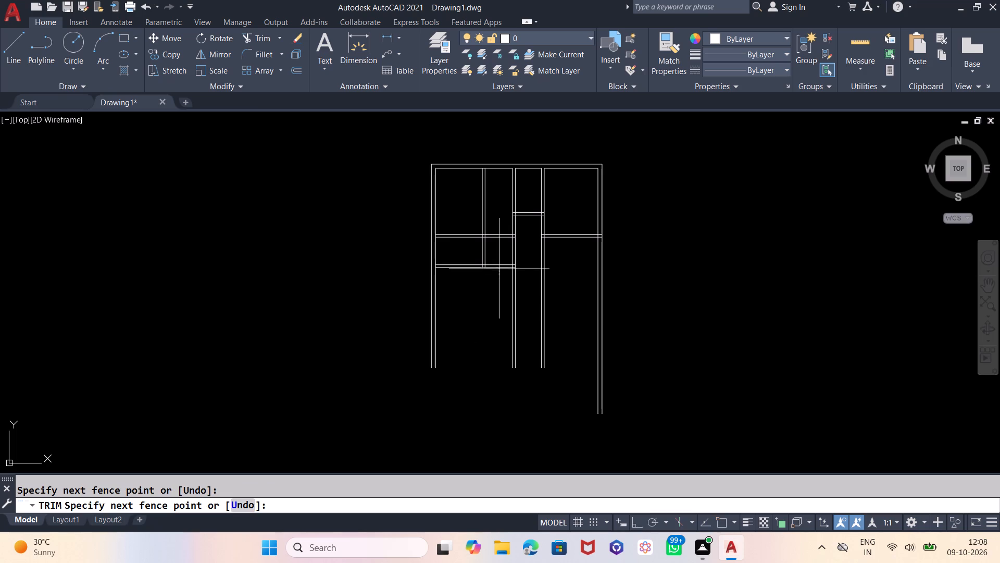
{"action": "left_click", "coordinate": [499, 260]}
{"action": "scroll", "coordinate": [510, 268], "scroll_direction": "up", "scroll_amount": 6}
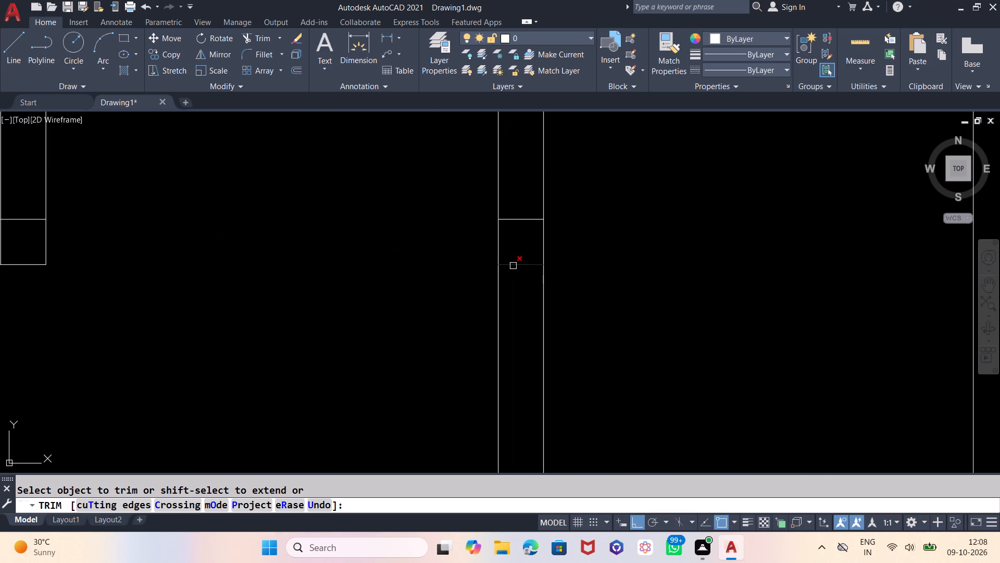
{"action": "left_click", "coordinate": [514, 264]}
{"action": "left_click", "coordinate": [522, 219]}
{"action": "scroll", "coordinate": [596, 208], "scroll_direction": "down", "scroll_amount": 2}
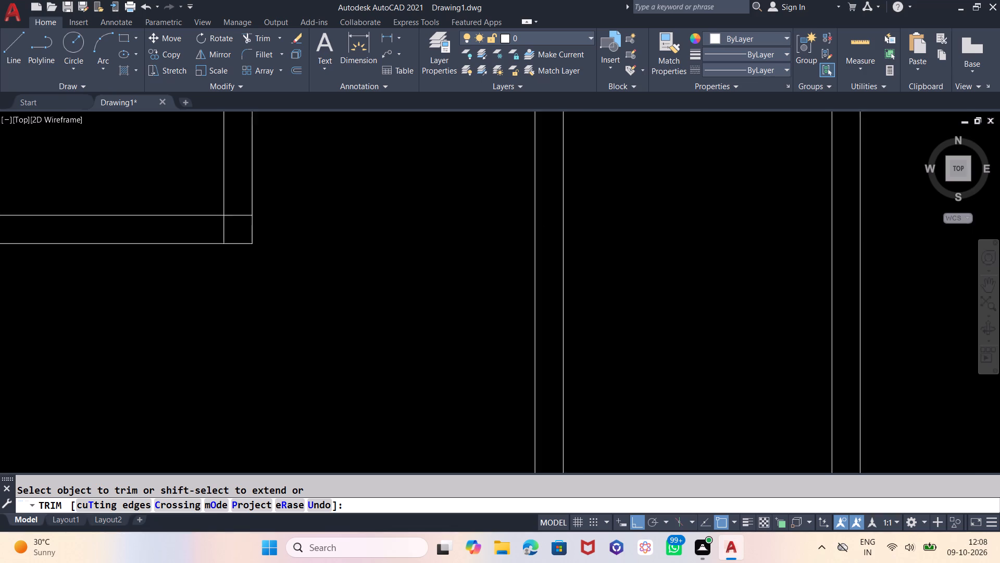
{"action": "scroll", "coordinate": [596, 208], "scroll_direction": "down", "scroll_amount": 1}
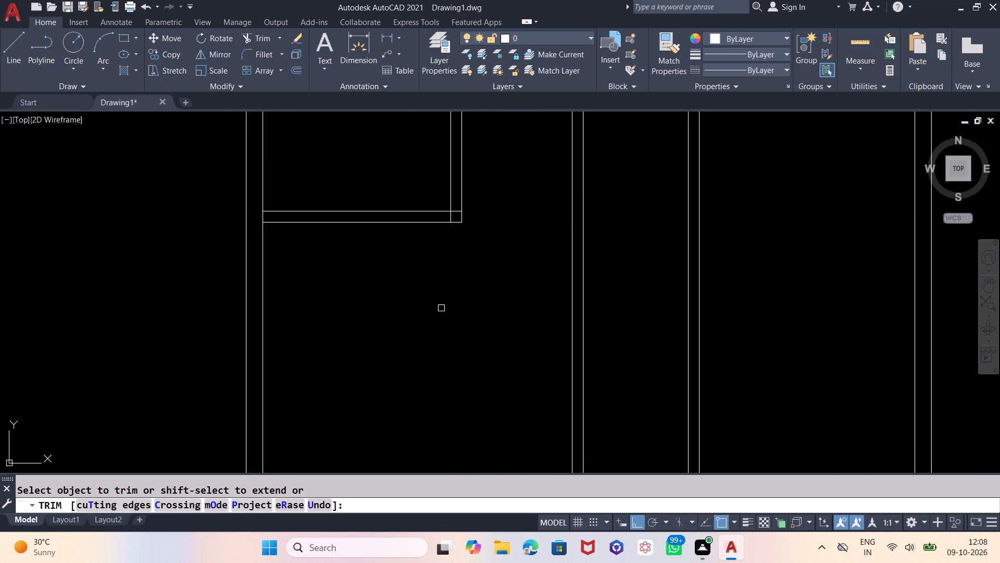
{"action": "scroll", "coordinate": [316, 293], "scroll_direction": "down", "scroll_amount": 2}
{"action": "scroll", "coordinate": [366, 357], "scroll_direction": "down", "scroll_amount": 1}
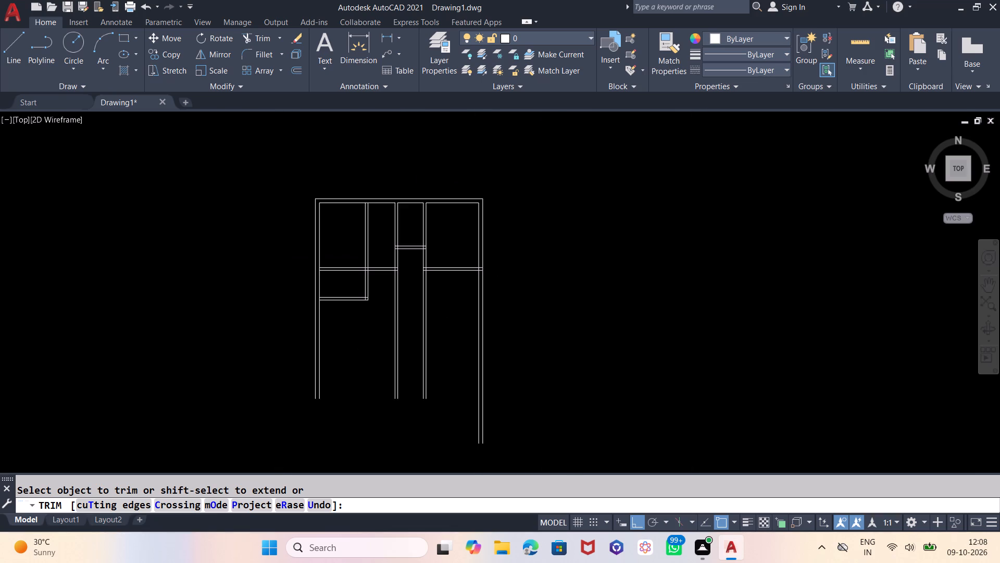
{"action": "scroll", "coordinate": [355, 338], "scroll_direction": "up", "scroll_amount": 1}
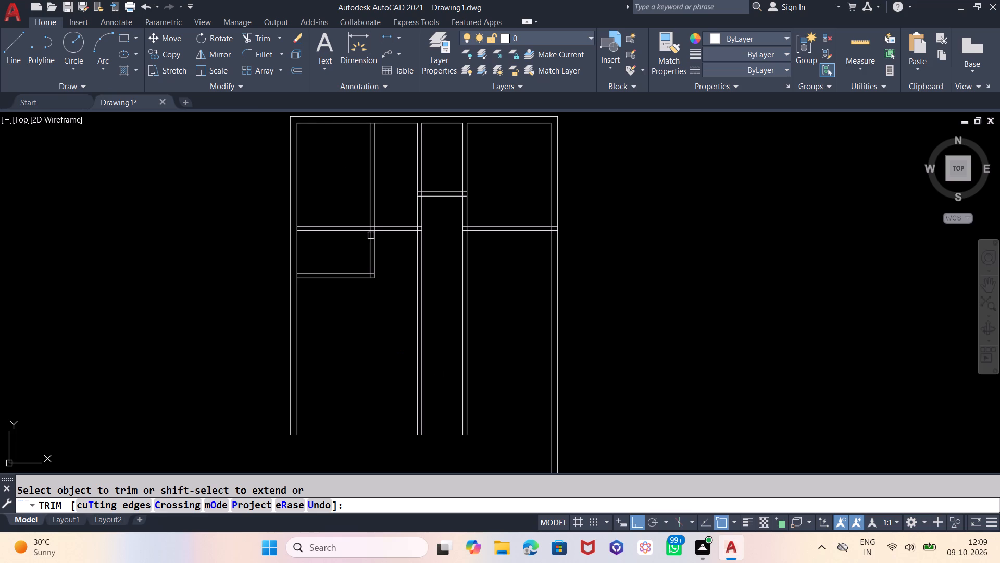
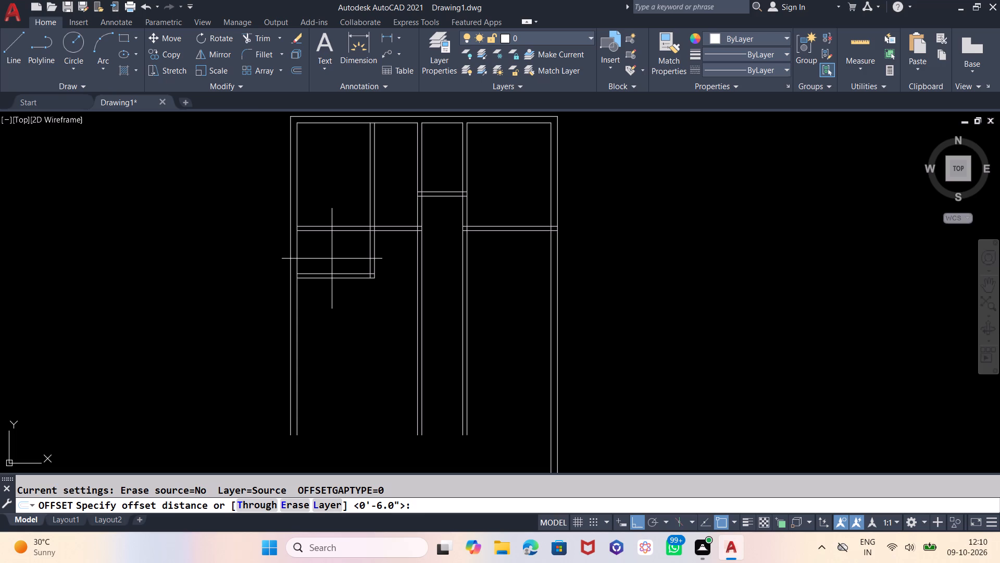
Offset the lower line of the short horizontal partition in the left bay 10' downward.
{"action": "type", "text": "10"}
{"action": "key", "text": "apostrophe"}
{"action": "key", "text": "Return"}
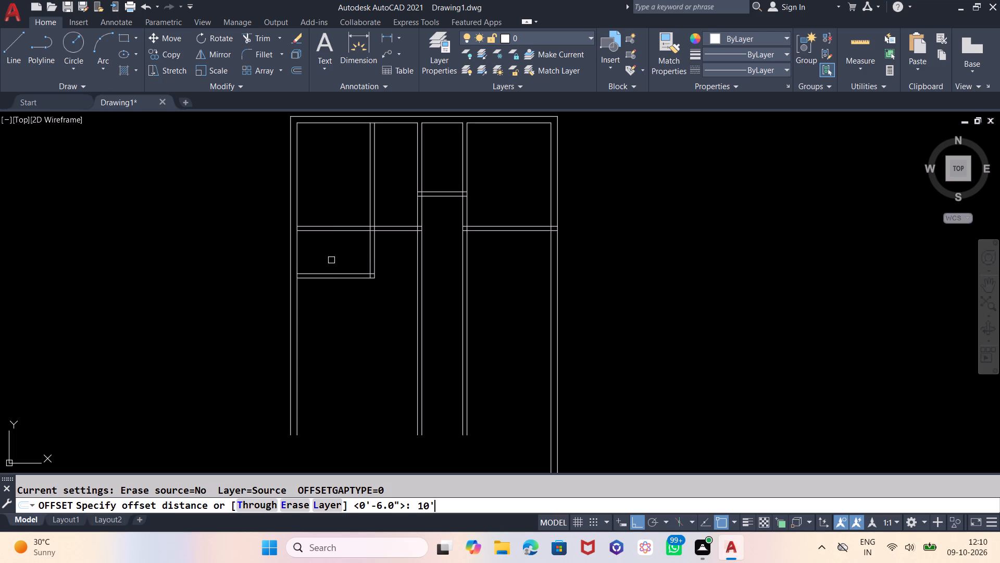
{"action": "left_click", "coordinate": [341, 280]}
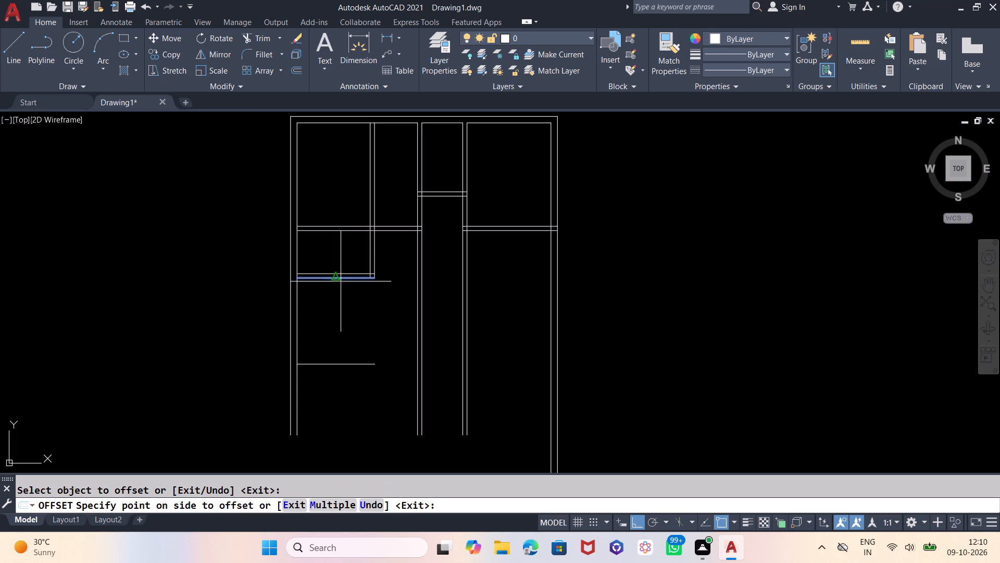
{"action": "left_click", "coordinate": [344, 315]}
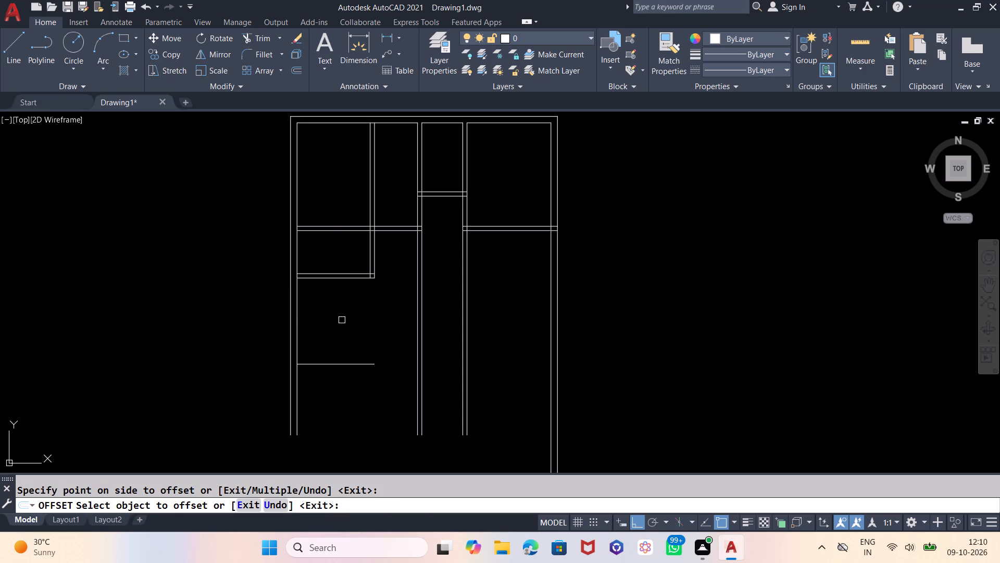
{"action": "key", "text": "Escape"}
Draw a horizontal line continuing the new offset line from its right end across both long vertical partitions.
{"action": "key", "text": "l"}
{"action": "key", "text": "Return"}
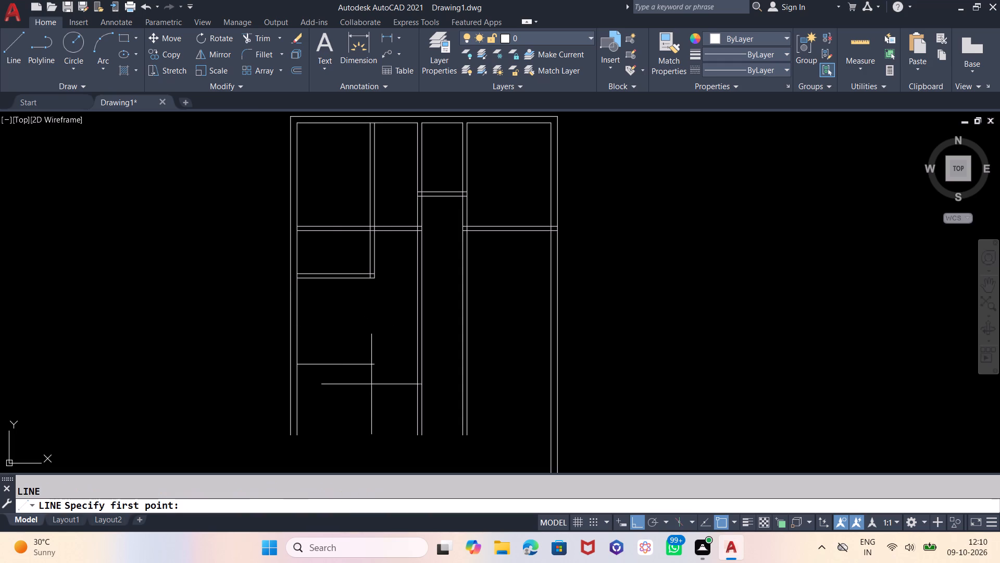
{"action": "left_click", "coordinate": [371, 366]}
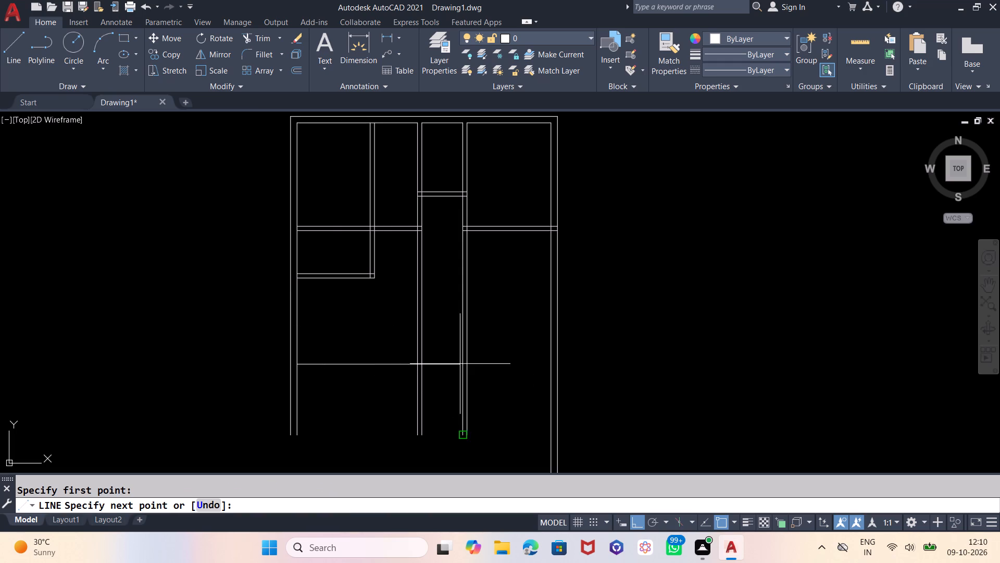
{"action": "left_click", "coordinate": [485, 364]}
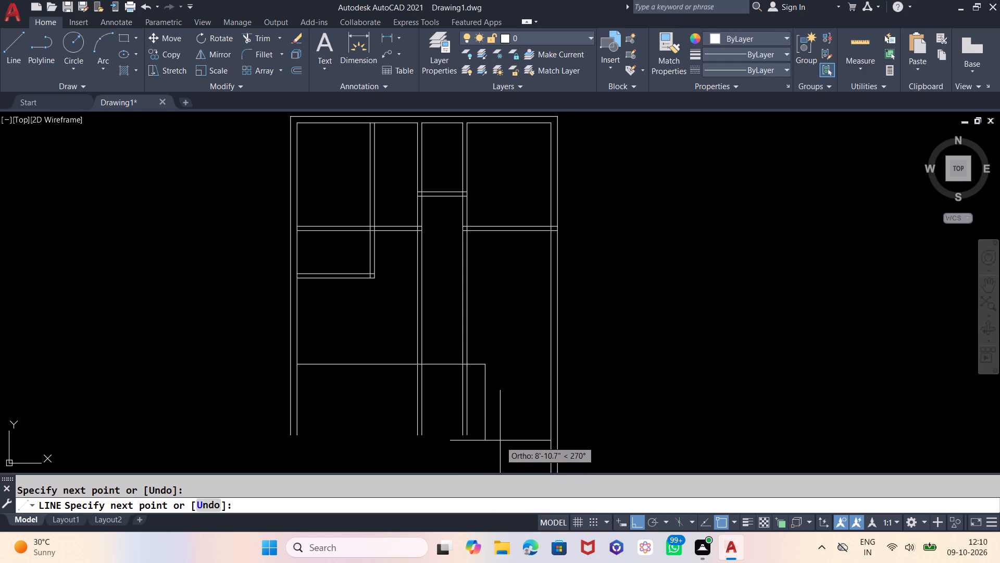
{"action": "key", "text": "Escape"}
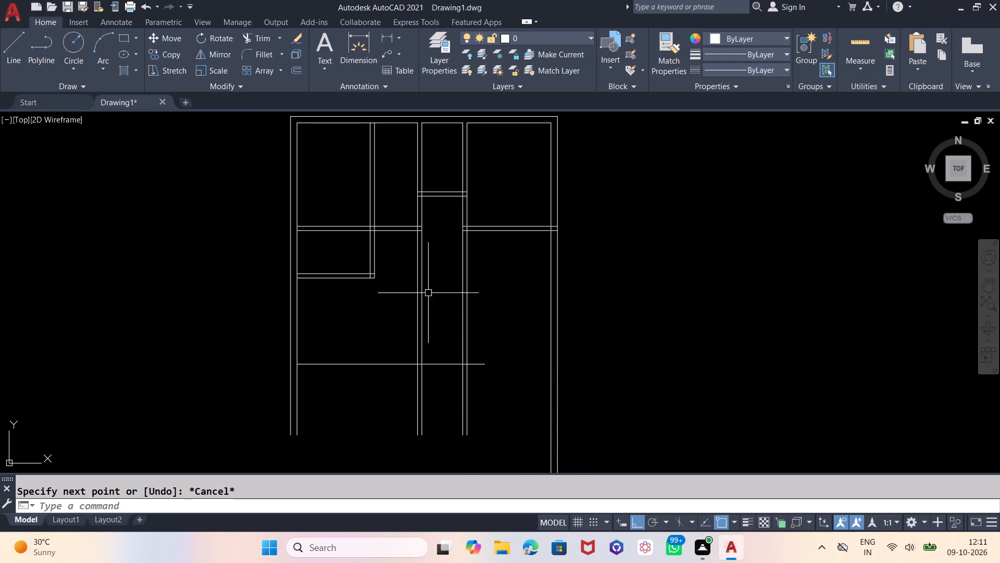
Offset both segments of the new lower horizontal line 6" downward for the partition thickness.
{"action": "key", "text": "o"}
{"action": "key", "text": "Return"}
{"action": "key", "text": "6"}
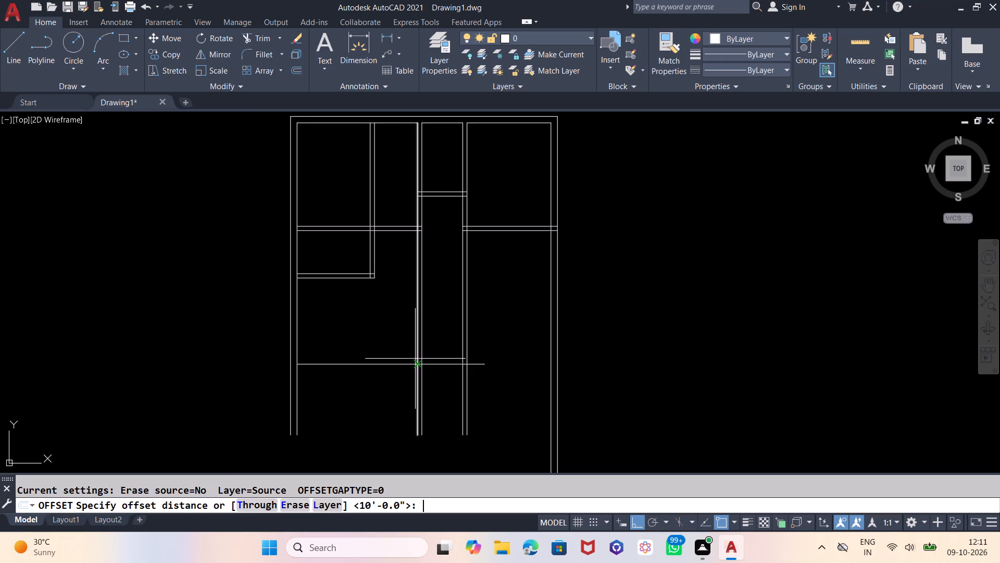
{"action": "key", "text": "Return"}
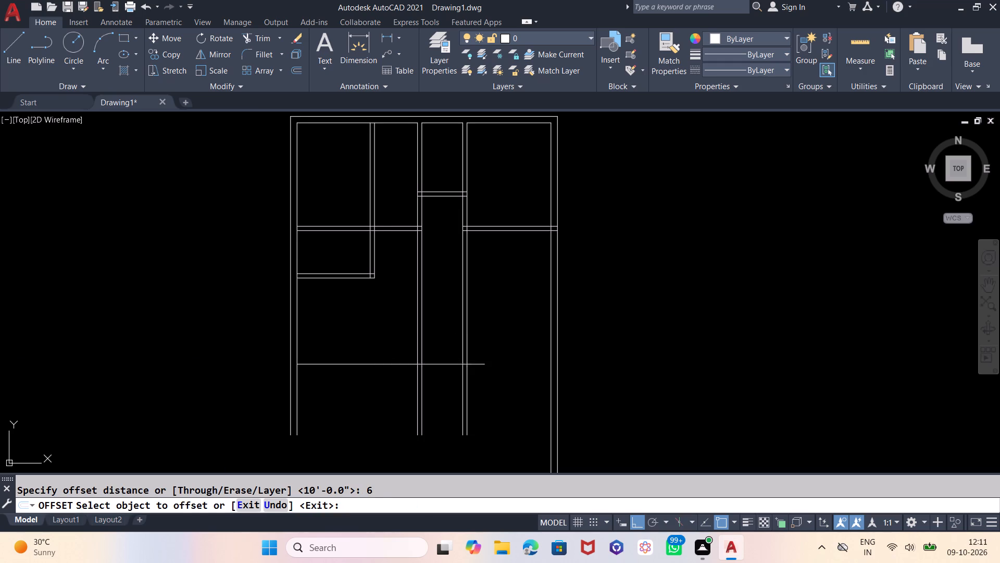
{"action": "left_click", "coordinate": [390, 364]}
{"action": "left_click", "coordinate": [384, 401]}
{"action": "left_click", "coordinate": [346, 366]}
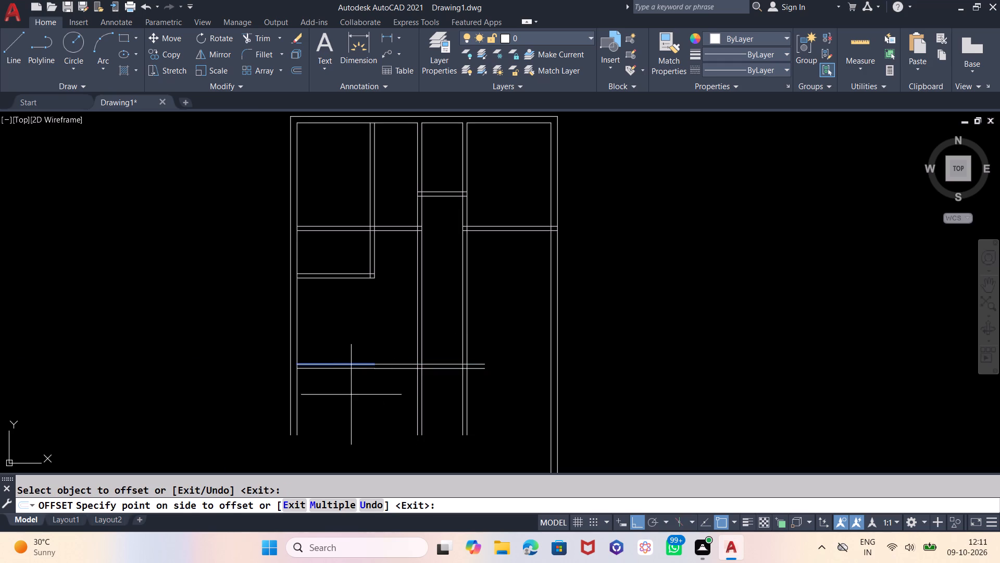
{"action": "left_click", "coordinate": [351, 395]}
{"action": "key", "text": "Escape"}
{"action": "key", "text": "Escape"}
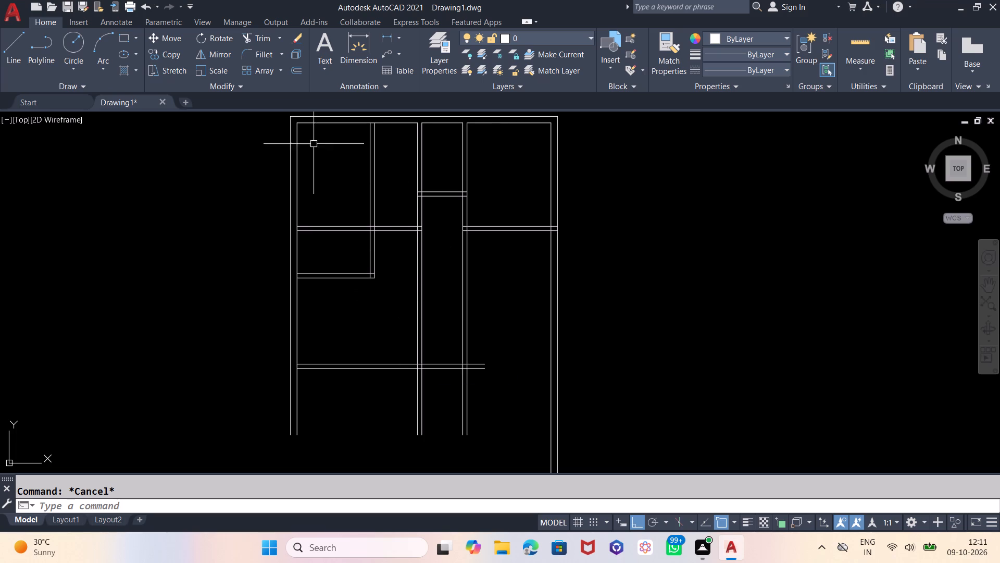
Draw two horizontal lines extending the short left-bay partition's upper and lower lines just past the first long vertical partition.
{"action": "left_click", "coordinate": [19, 41]}
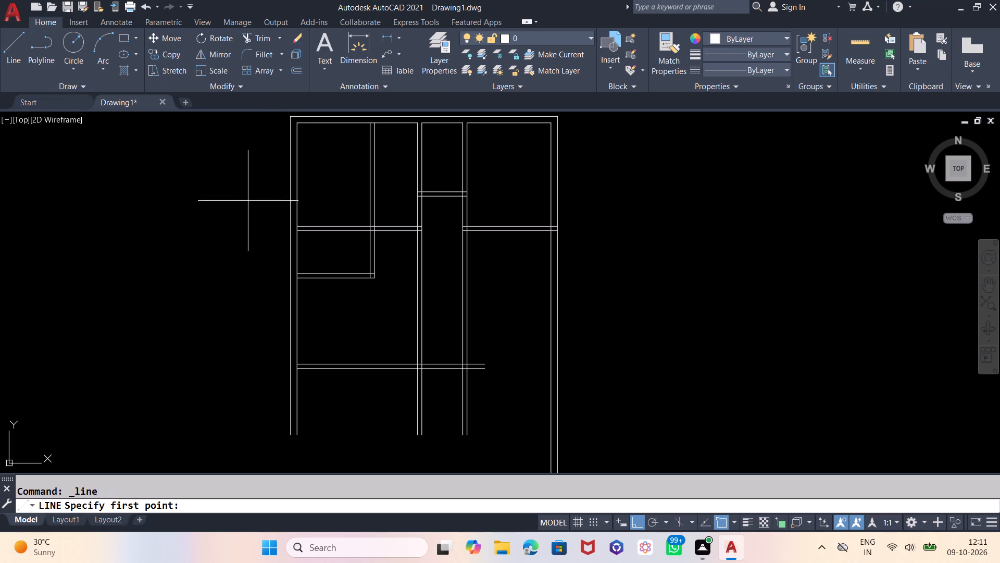
{"action": "scroll", "coordinate": [379, 274], "scroll_direction": "up", "scroll_amount": 2}
{"action": "left_click", "coordinate": [362, 271]}
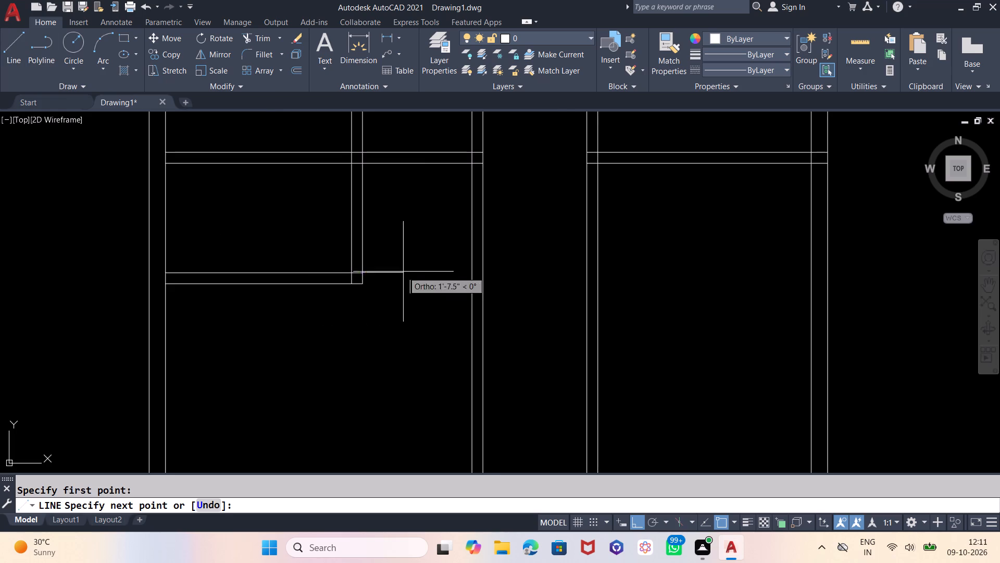
{"action": "left_click", "coordinate": [492, 277]}
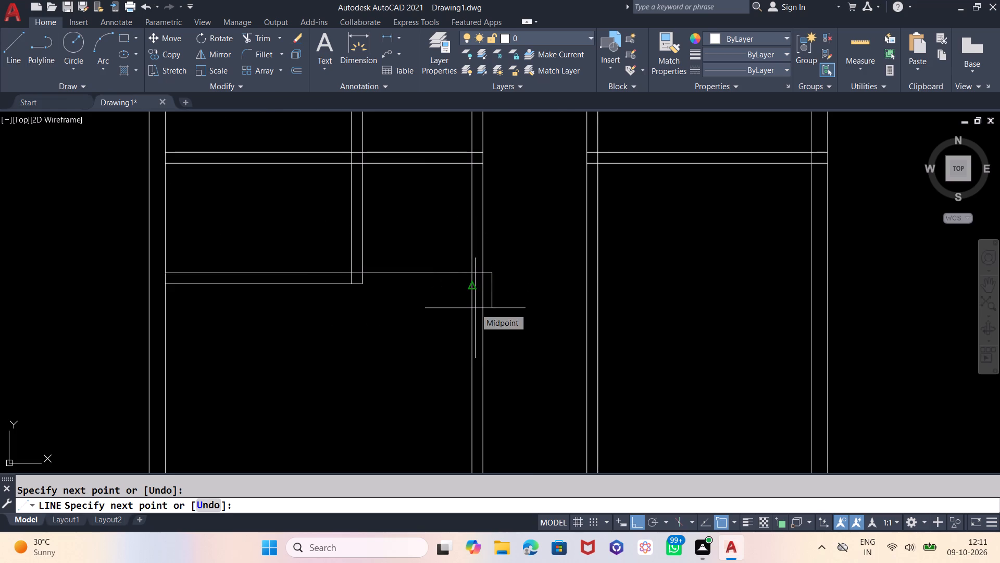
{"action": "key", "text": "Escape"}
{"action": "key", "text": "l"}
{"action": "key", "text": "Return"}
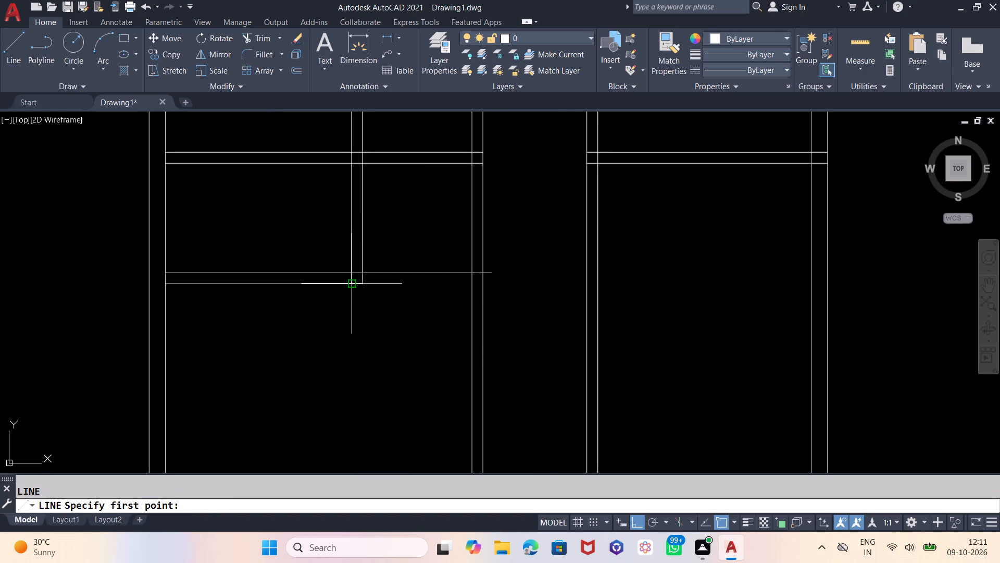
{"action": "left_click_drag", "start_coordinate": [361, 285], "coordinate": [369, 285]}
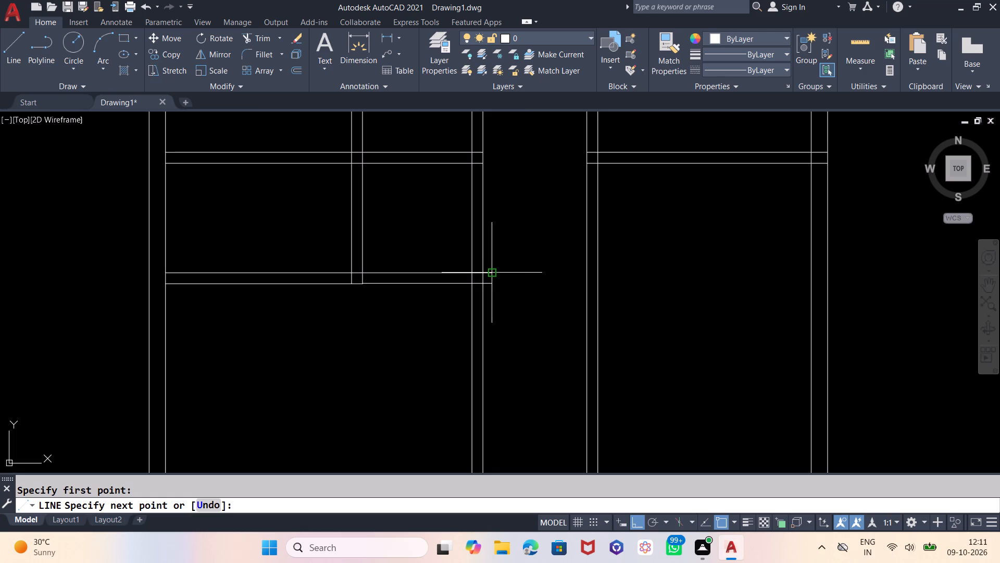
{"action": "left_click", "coordinate": [492, 281]}
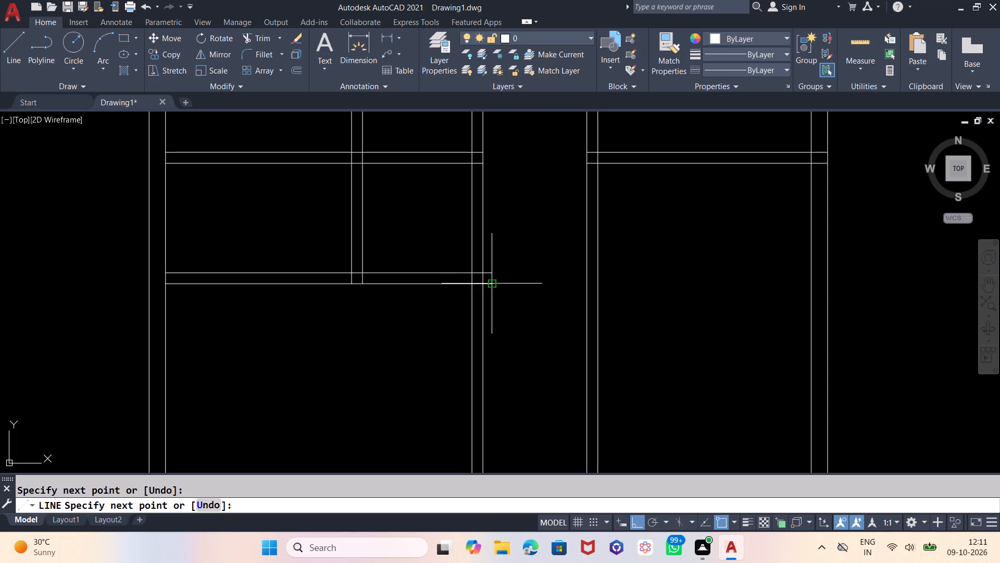
{"action": "key", "text": "Escape"}
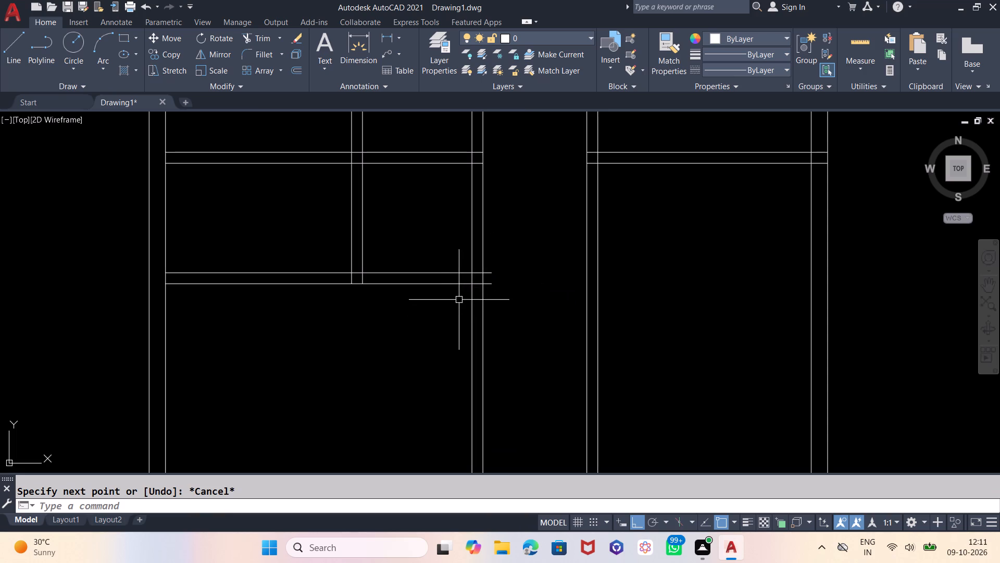
Trim away both lines of the short vertical partition inside the top-left room, above the first horizontal partition.
{"action": "scroll", "coordinate": [457, 295], "scroll_direction": "down", "scroll_amount": 1}
{"action": "scroll", "coordinate": [416, 305], "scroll_direction": "down", "scroll_amount": 1}
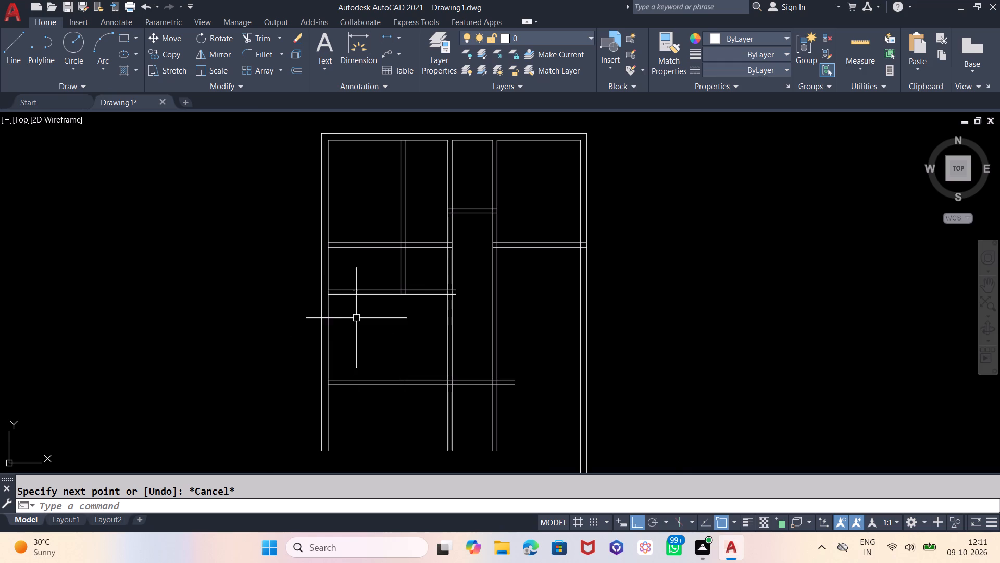
{"action": "key", "text": "t"}
{"action": "key", "text": "r"}
{"action": "key", "text": "Return"}
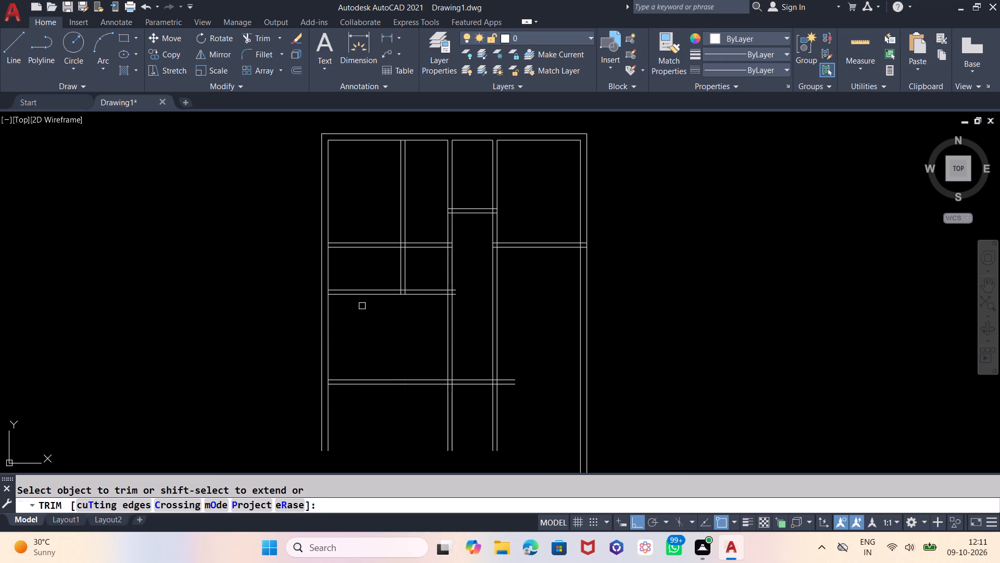
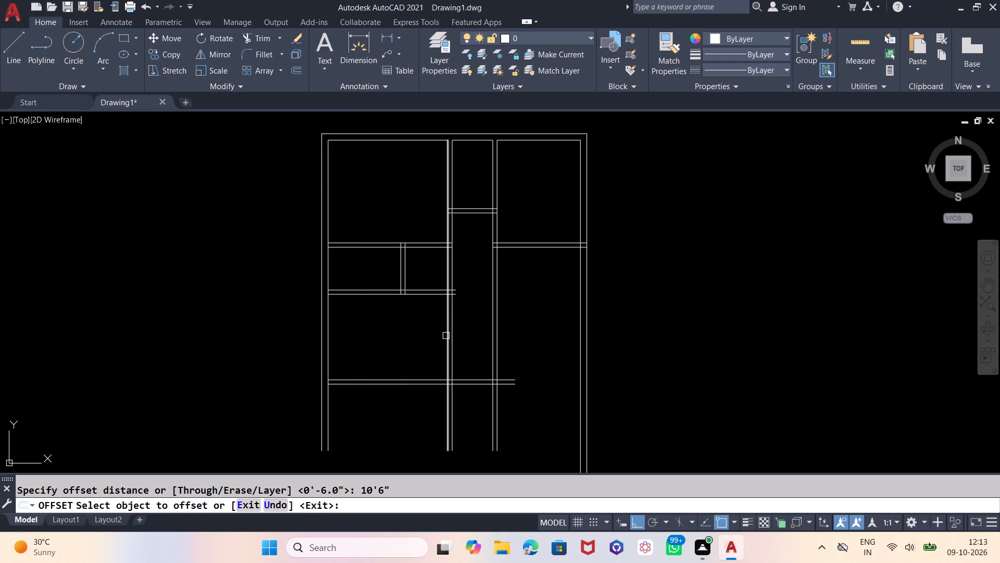
Offset the left line of the first long vertical partition 10'6" toward the left outer wall.
{"action": "left_click", "coordinate": [446, 335]}
{"action": "left_click", "coordinate": [393, 335]}
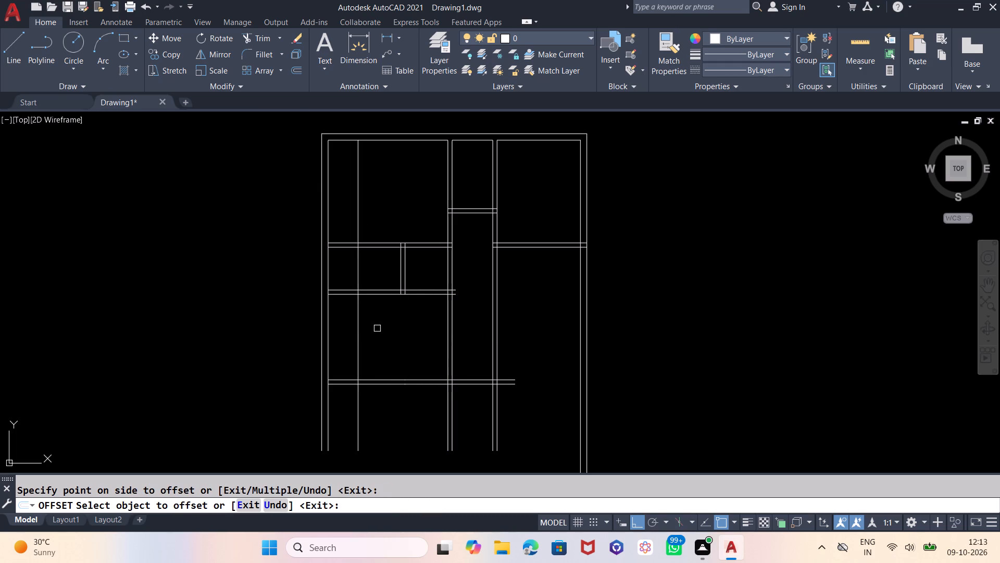
{"action": "key", "text": "Escape"}
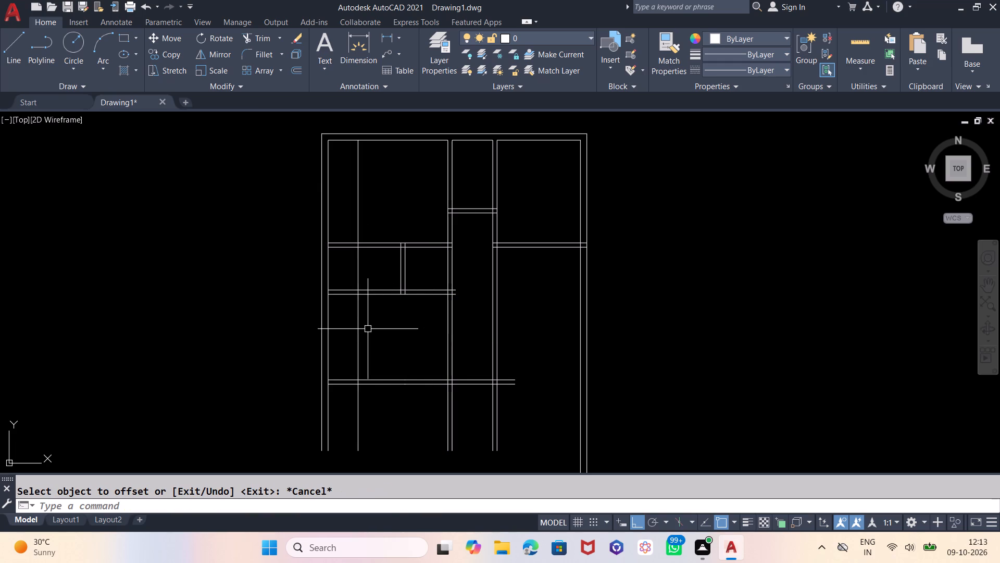
Offset the new vertical line 6" toward the left outer wall for the partition thickness.
{"action": "key", "text": "o"}
{"action": "key", "text": "Return"}
{"action": "key", "text": "6"}
{"action": "key", "text": "Return"}
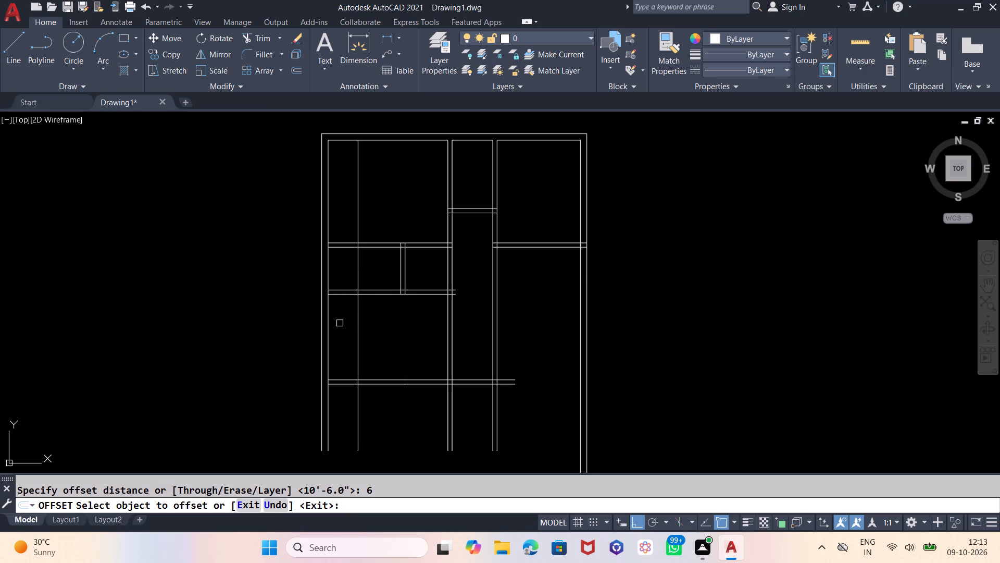
{"action": "left_click", "coordinate": [358, 334]}
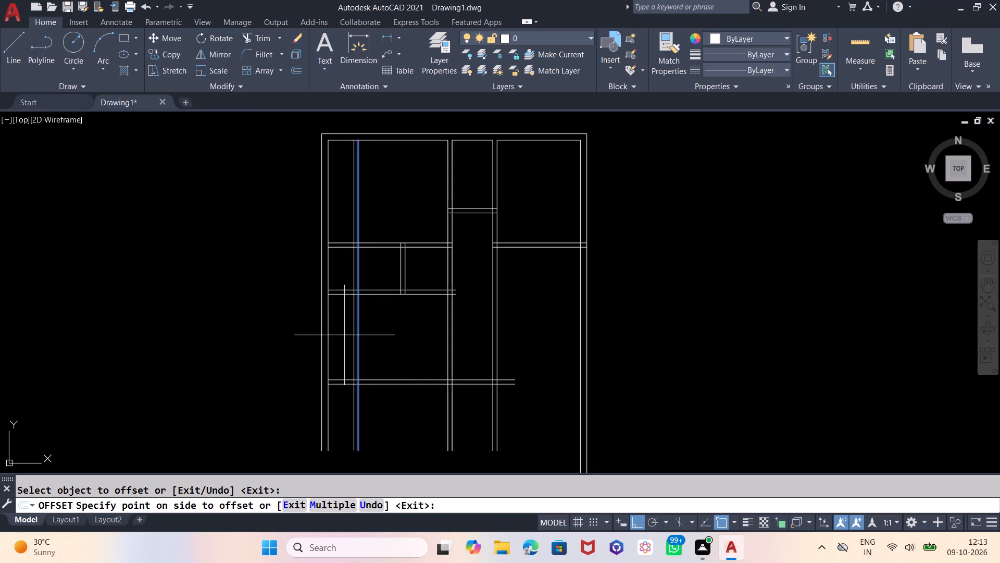
{"action": "left_click", "coordinate": [344, 335]}
{"action": "key", "text": "grave"}
{"action": "key", "text": "Escape"}
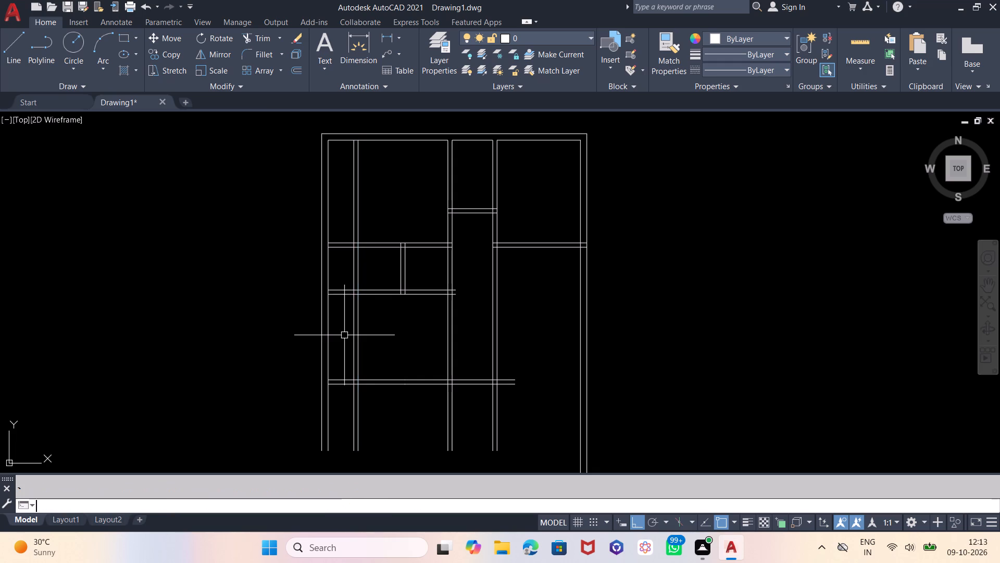
Trim the new vertical partition's lines out of the top-left room, the small room beneath it, and the area below the lowest horizontal partition.
{"action": "type", "text": "TR"}
{"action": "key", "text": "Return"}
{"action": "key", "text": "Return"}
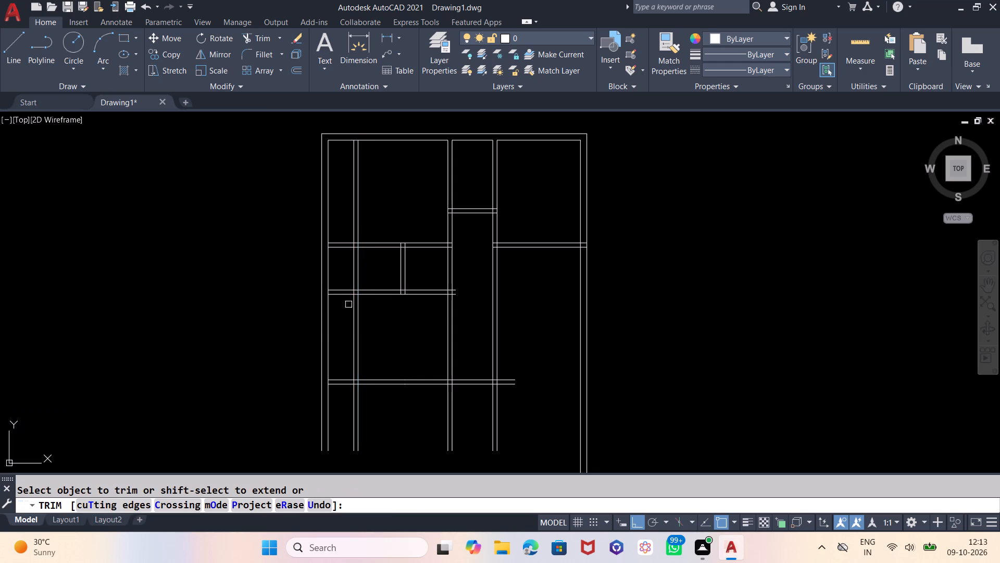
{"action": "left_click", "coordinate": [377, 202]}
{"action": "left_click", "coordinate": [350, 220]}
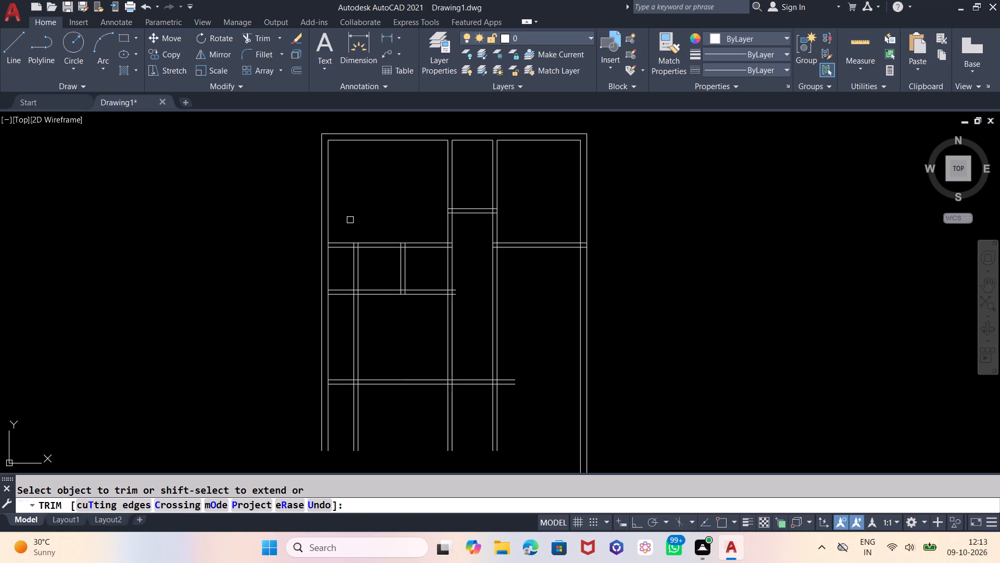
{"action": "left_click", "coordinate": [368, 267]}
{"action": "left_click", "coordinate": [351, 275]}
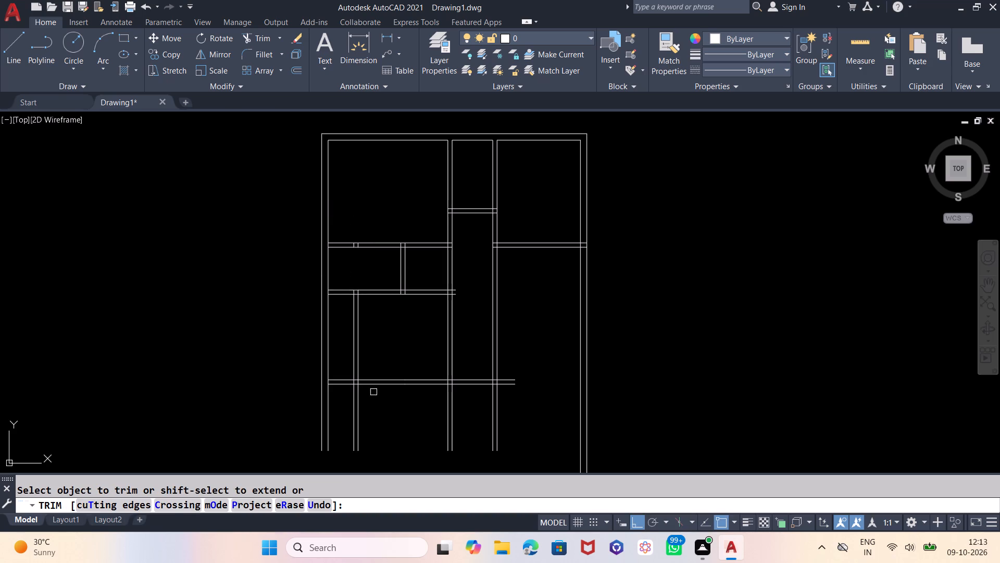
{"action": "left_click_drag", "start_coordinate": [369, 408], "coordinate": [356, 410]}
{"action": "left_click", "coordinate": [351, 412]}
{"action": "key", "text": "Escape"}
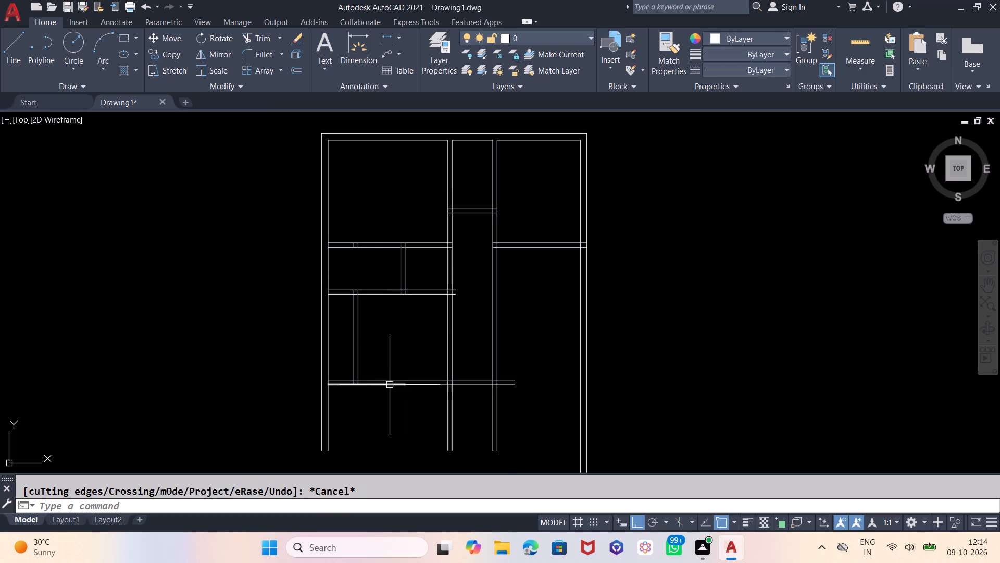
Draw a horizontal line from the left outer wall's bottom end to the bottom end of the second long vertical partition's right line.
{"action": "scroll", "coordinate": [386, 385], "scroll_direction": "down", "scroll_amount": 1}
{"action": "scroll", "coordinate": [391, 398], "scroll_direction": "up", "scroll_amount": 1}
{"action": "scroll", "coordinate": [391, 398], "scroll_direction": "down", "scroll_amount": 3}
{"action": "scroll", "coordinate": [393, 403], "scroll_direction": "up", "scroll_amount": 3}
{"action": "scroll", "coordinate": [404, 365], "scroll_direction": "down", "scroll_amount": 2}
{"action": "scroll", "coordinate": [402, 395], "scroll_direction": "up", "scroll_amount": 1}
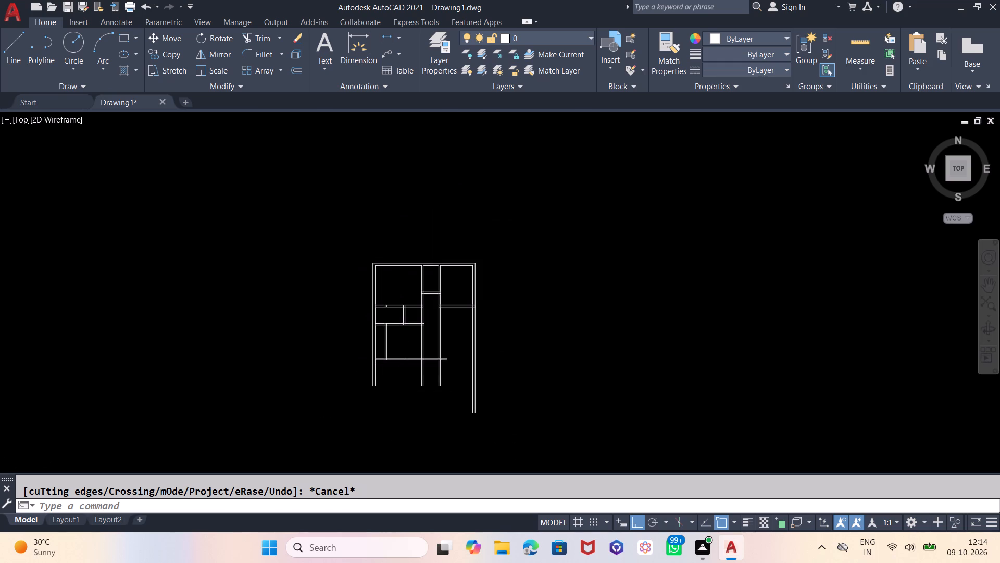
{"action": "scroll", "coordinate": [402, 395], "scroll_direction": "up", "scroll_amount": 1}
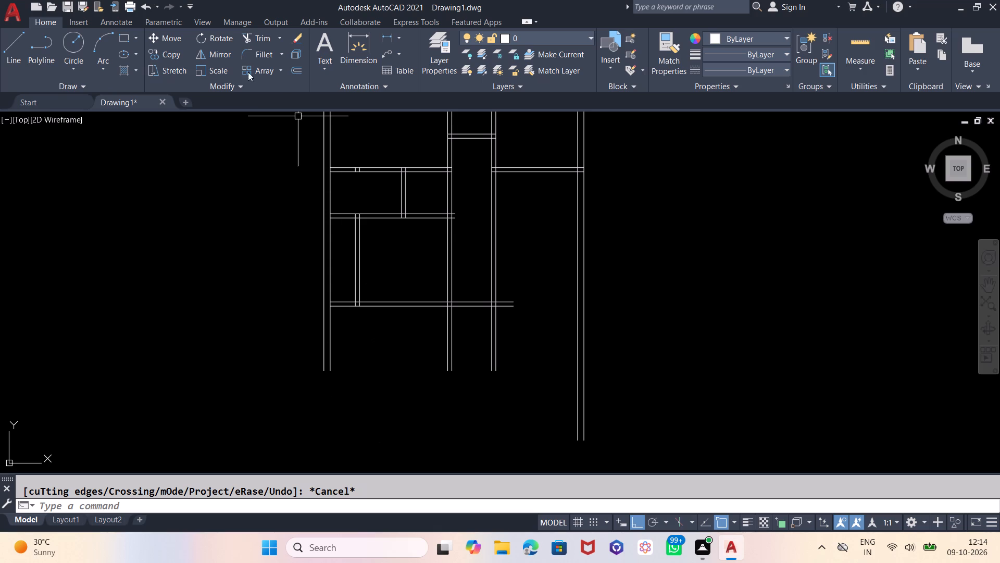
{"action": "left_click", "coordinate": [8, 44]}
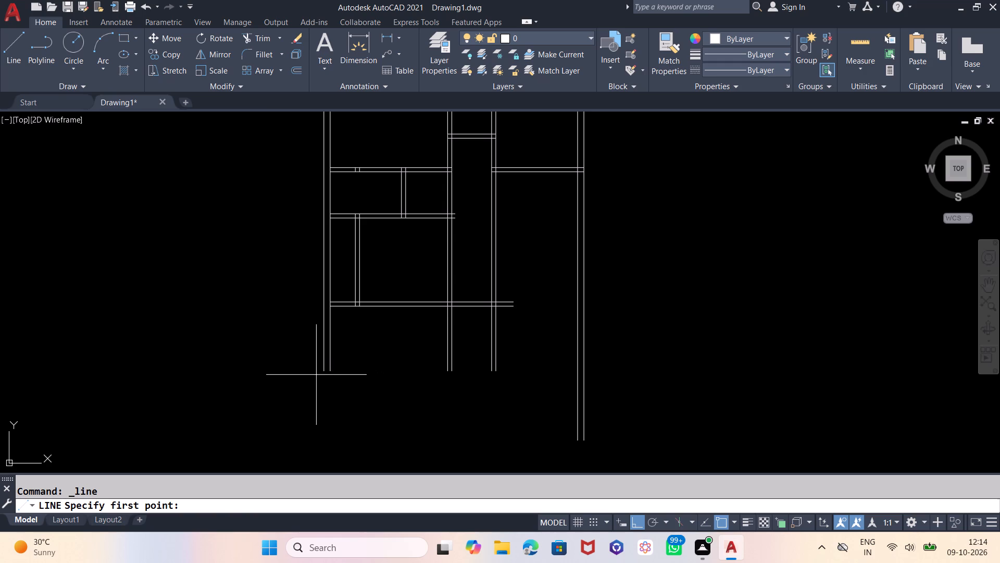
{"action": "left_click", "coordinate": [322, 372]}
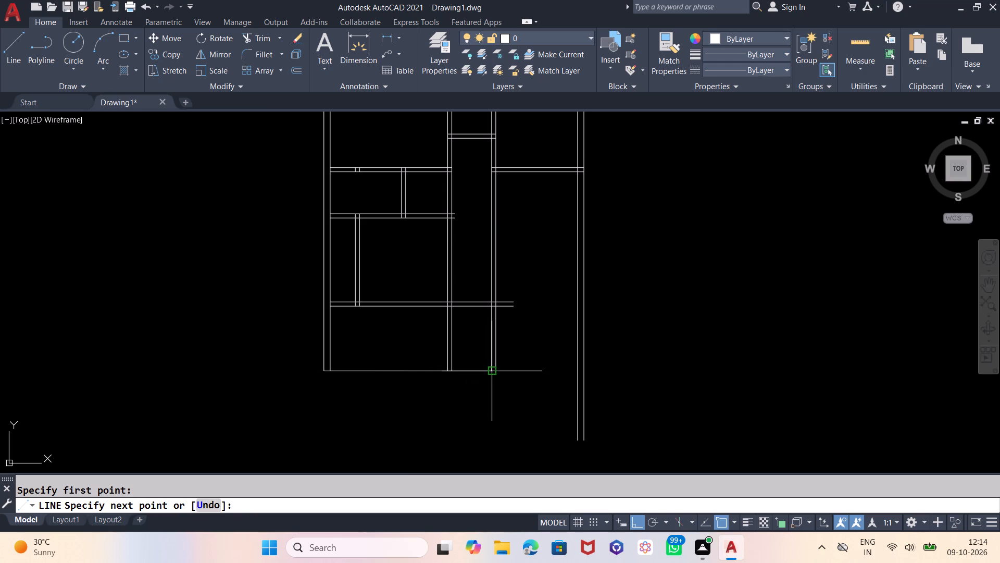
{"action": "left_click", "coordinate": [498, 370]}
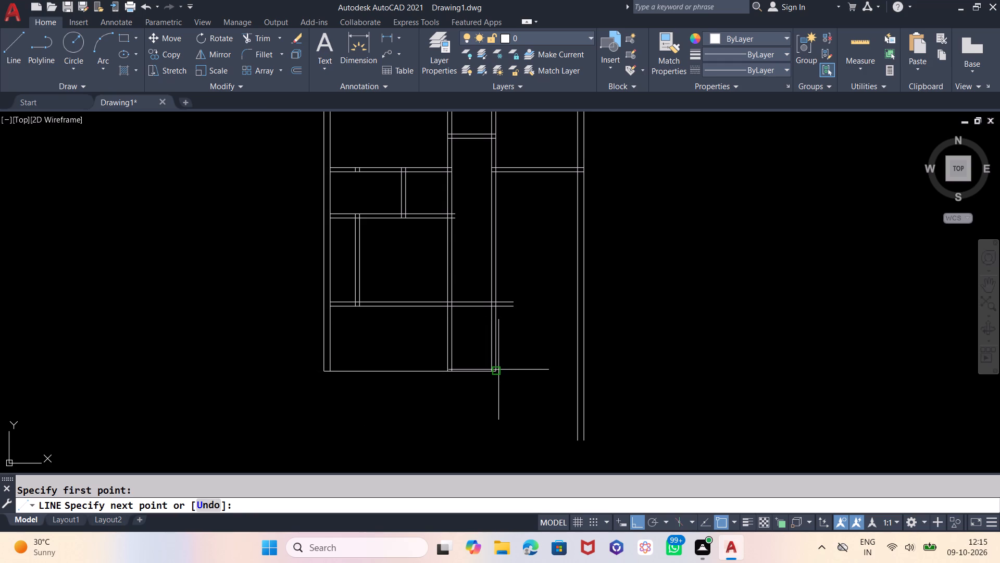
{"action": "key", "text": "Escape"}
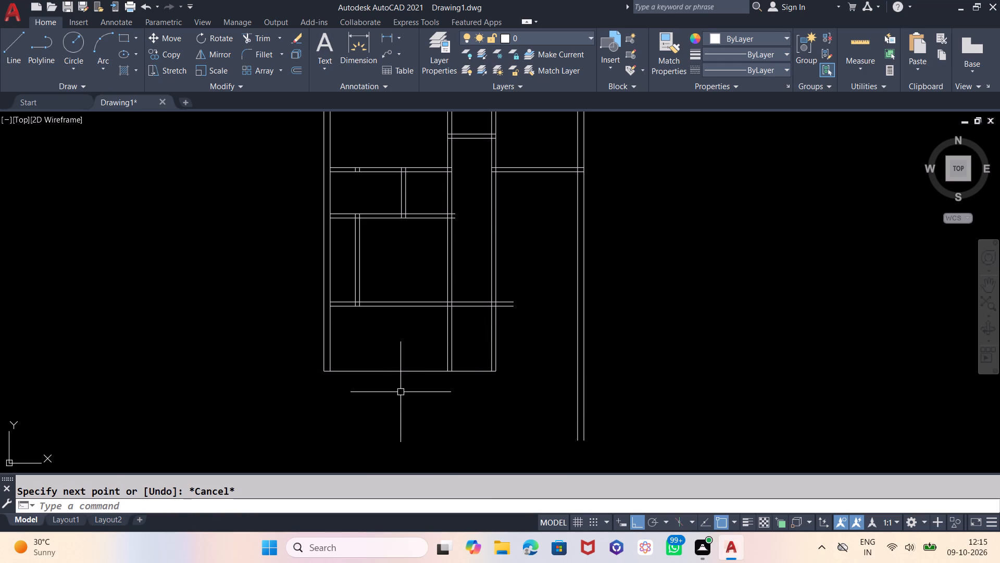
Offset the new bottom wall line 9" upward for the outer wall thickness.
{"action": "key", "text": "o"}
{"action": "key", "text": "Return"}
{"action": "key", "text": "9"}
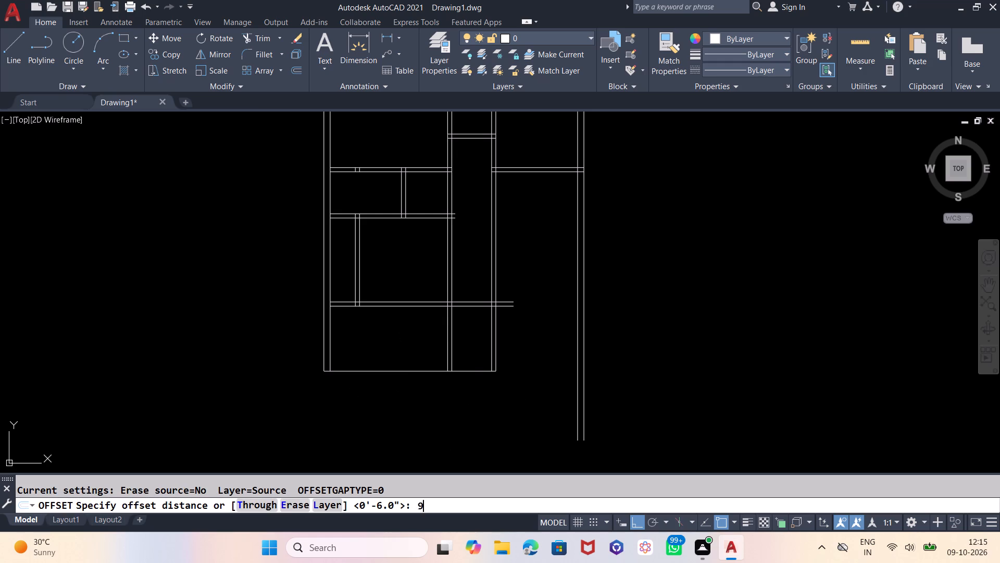
{"action": "key", "text": "Return"}
{"action": "left_click", "coordinate": [402, 371]}
{"action": "left_click", "coordinate": [404, 345]}
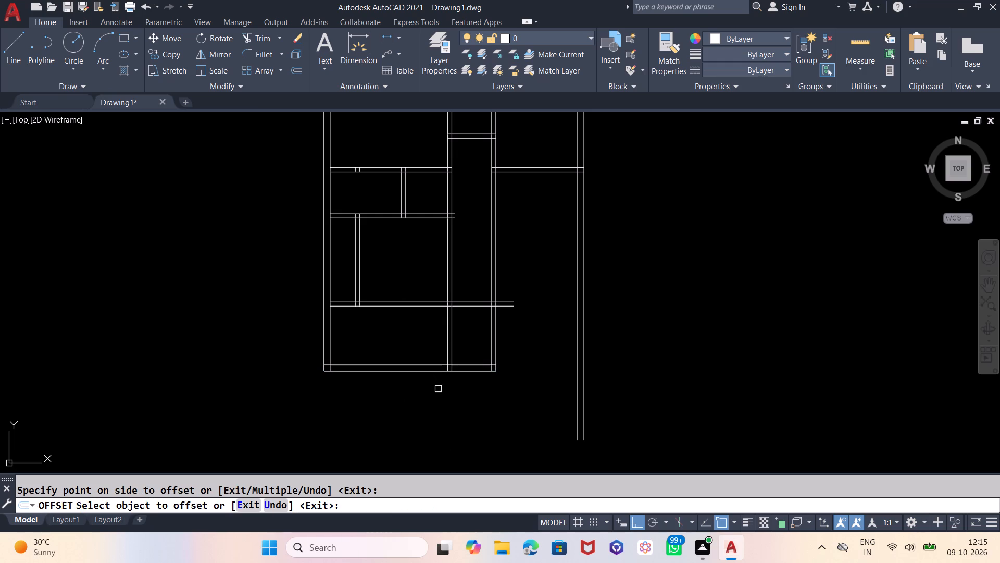
{"action": "key", "text": "Escape"}
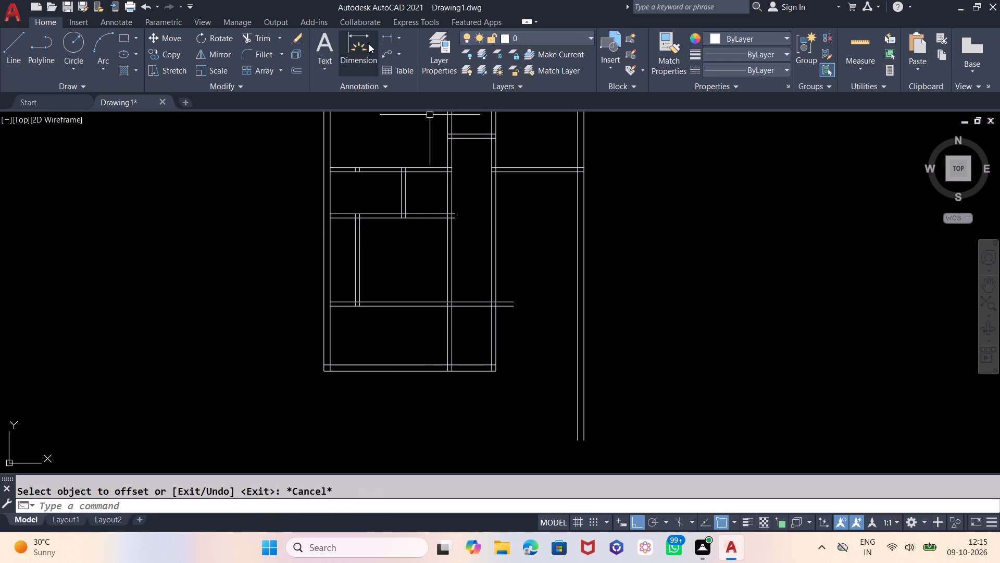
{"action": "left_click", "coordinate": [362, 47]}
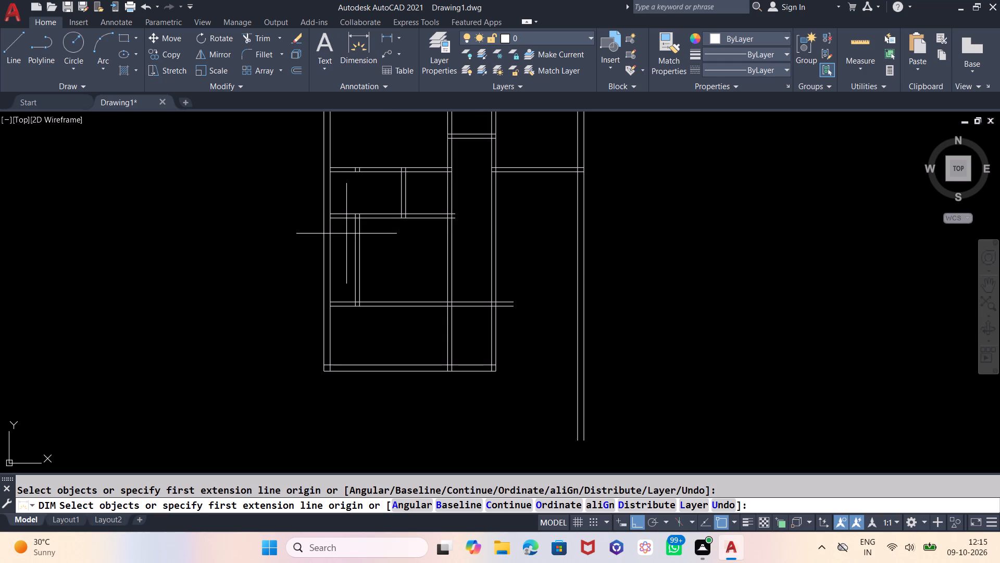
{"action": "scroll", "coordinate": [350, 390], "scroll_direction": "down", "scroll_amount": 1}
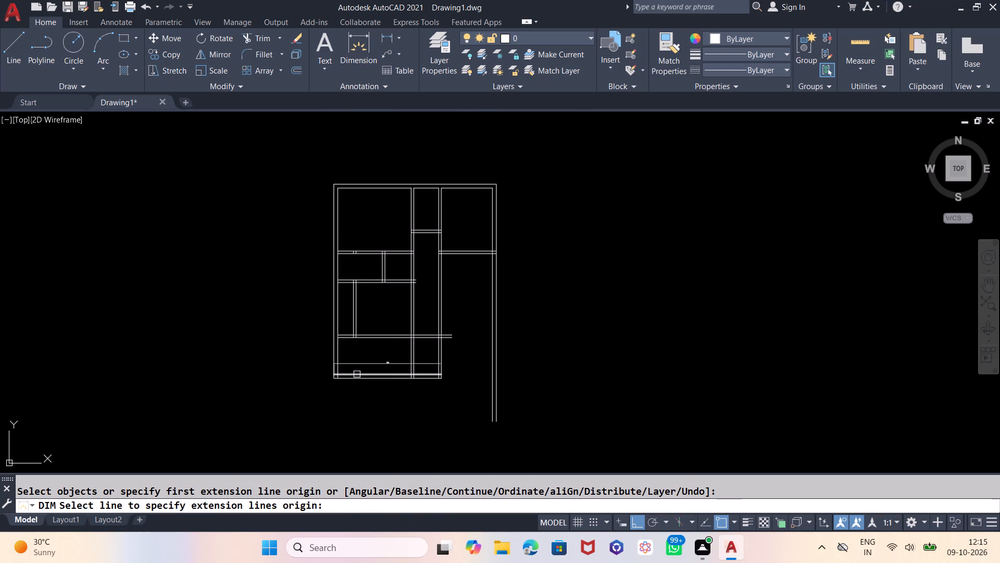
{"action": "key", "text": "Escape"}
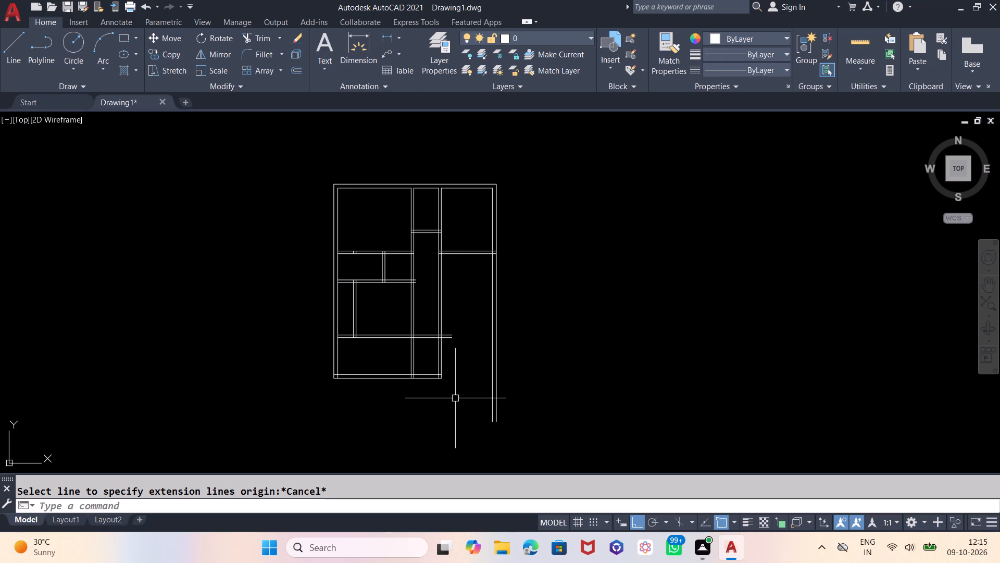
Offset the inner line of the right outer wall 10' to the left.
{"action": "key", "text": "o"}
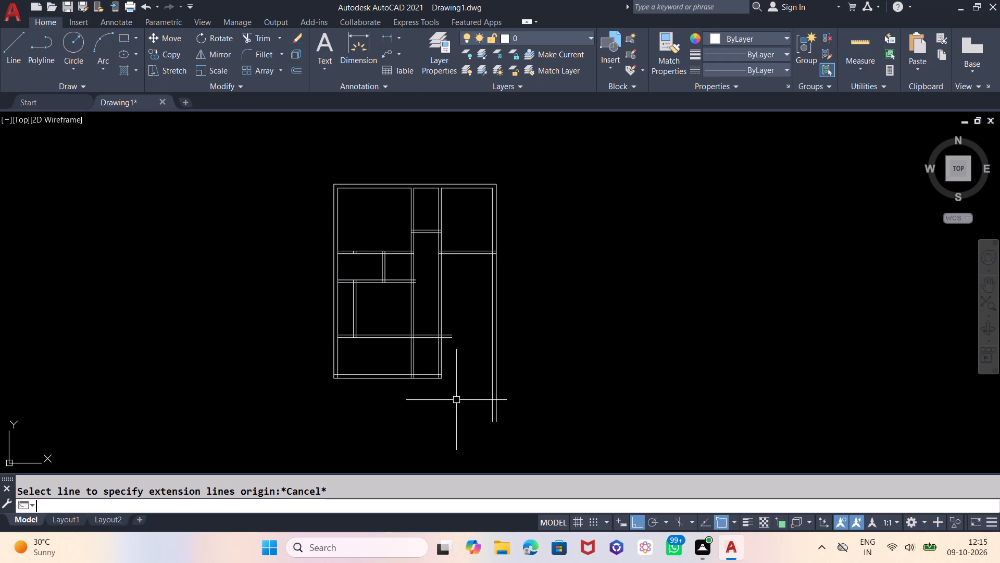
{"action": "key", "text": "Return"}
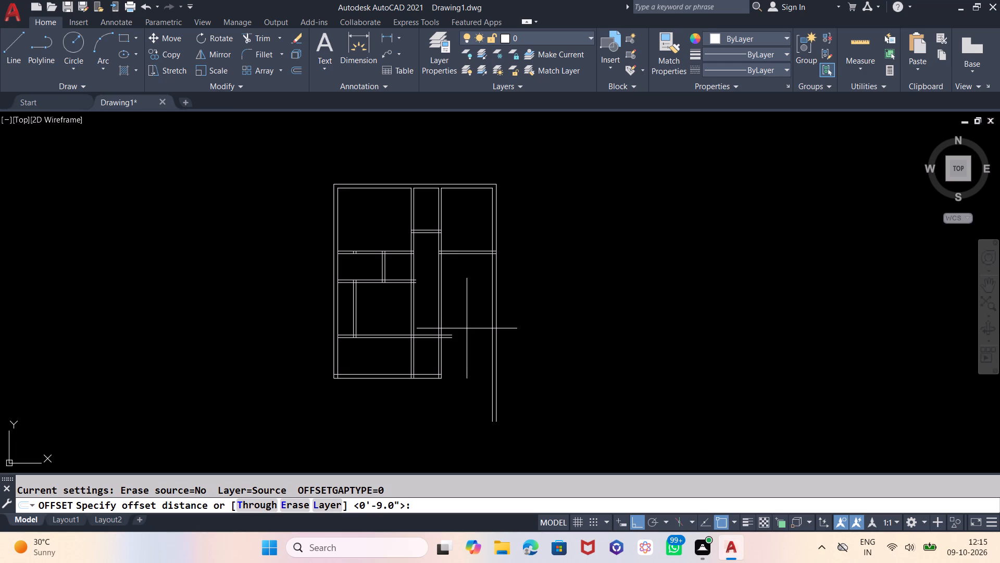
{"action": "type", "text": "10'"}
{"action": "key", "text": "Return"}
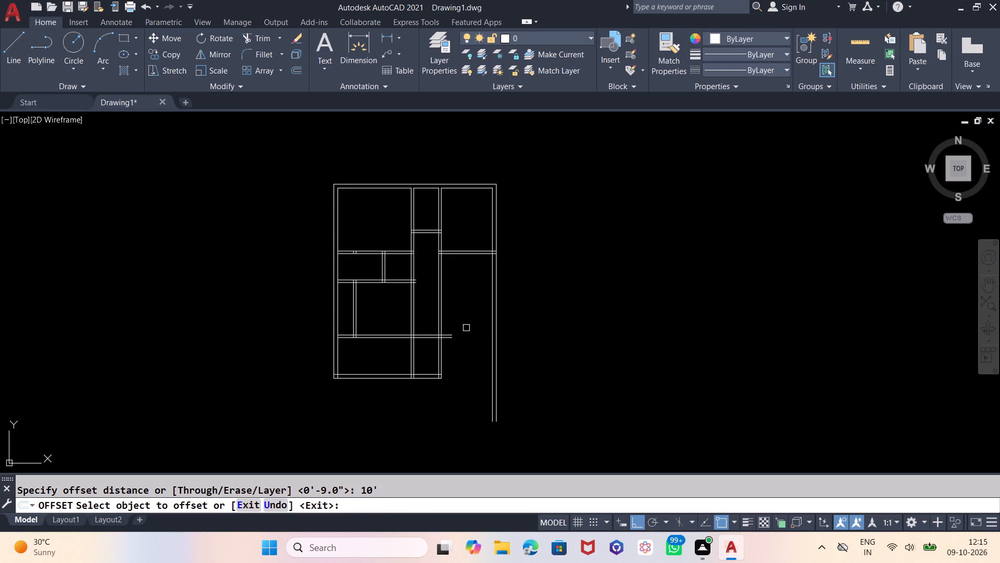
{"action": "left_click", "coordinate": [491, 363]}
{"action": "left_click", "coordinate": [456, 363]}
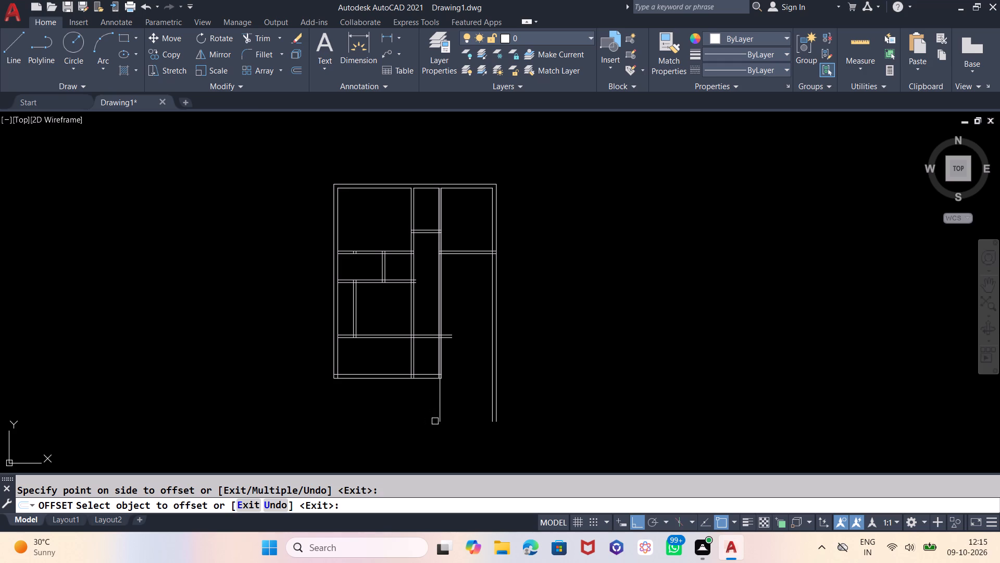
{"action": "key", "text": "Escape"}
Offset the new vertical line 9" further left for the outer wall thickness.
{"action": "key", "text": "o"}
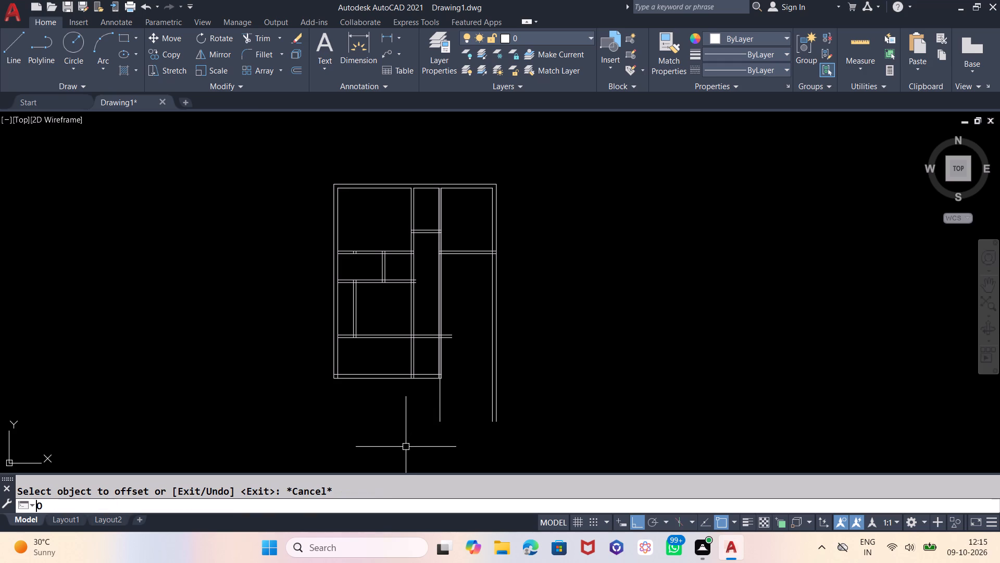
{"action": "key", "text": "Return"}
{"action": "key", "text": "9"}
{"action": "key", "text": "Return"}
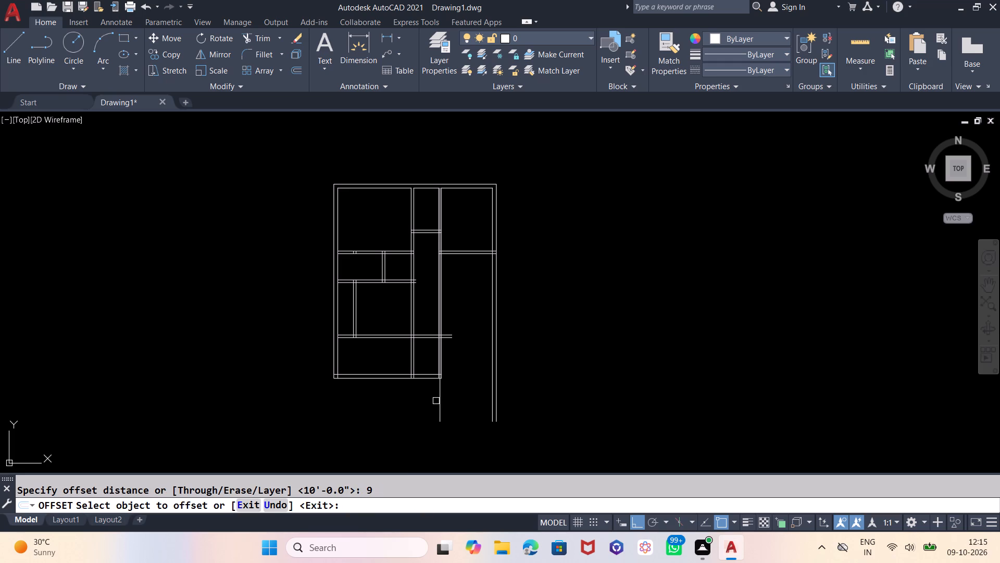
{"action": "left_click", "coordinate": [439, 401]}
{"action": "left_click", "coordinate": [418, 403]}
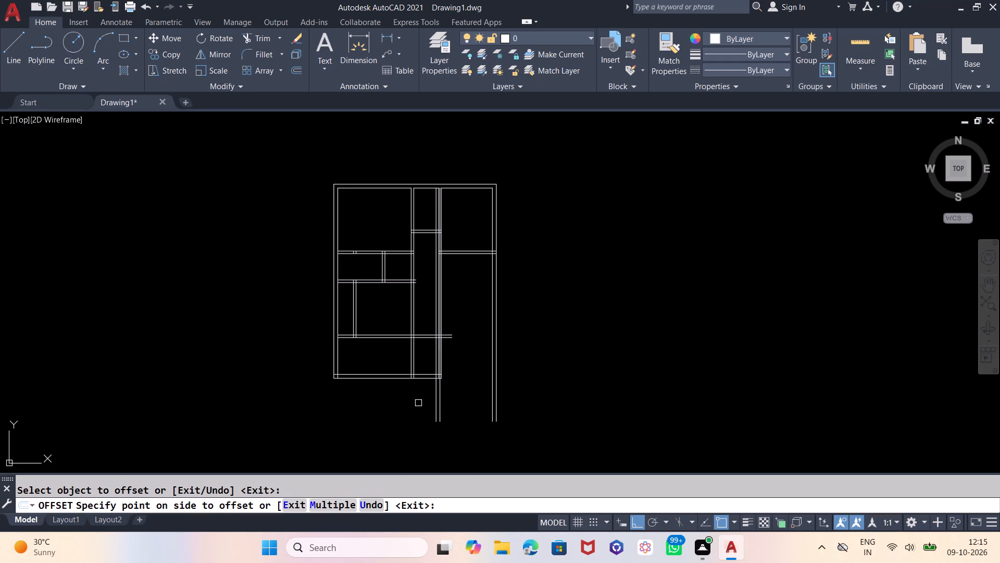
{"action": "key", "text": "Escape"}
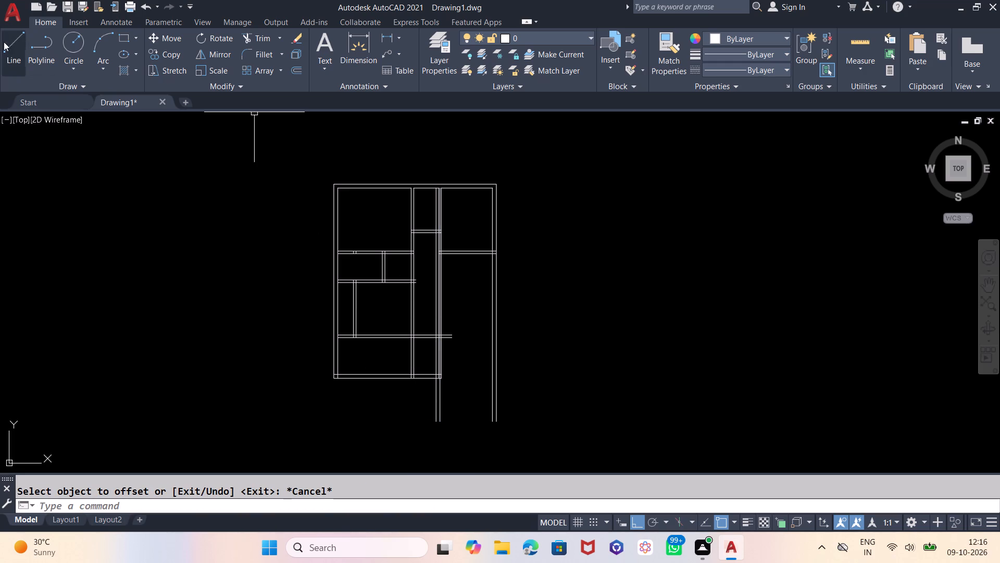
Draw a horizontal line closing the lower-right room's bottom, from its left wall's outer line to the right outer wall's outer line.
{"action": "left_click", "coordinate": [11, 41]}
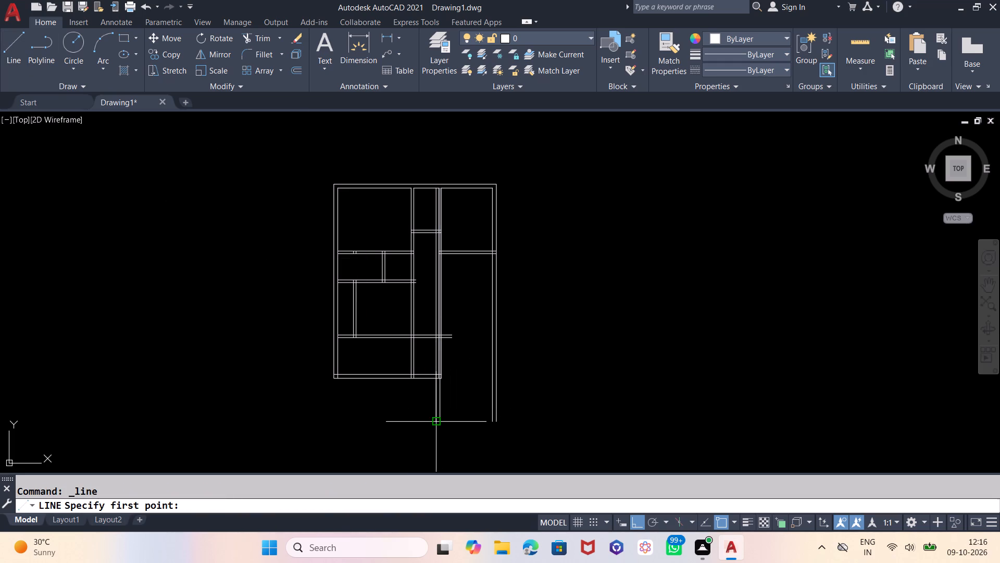
{"action": "left_click", "coordinate": [433, 422]}
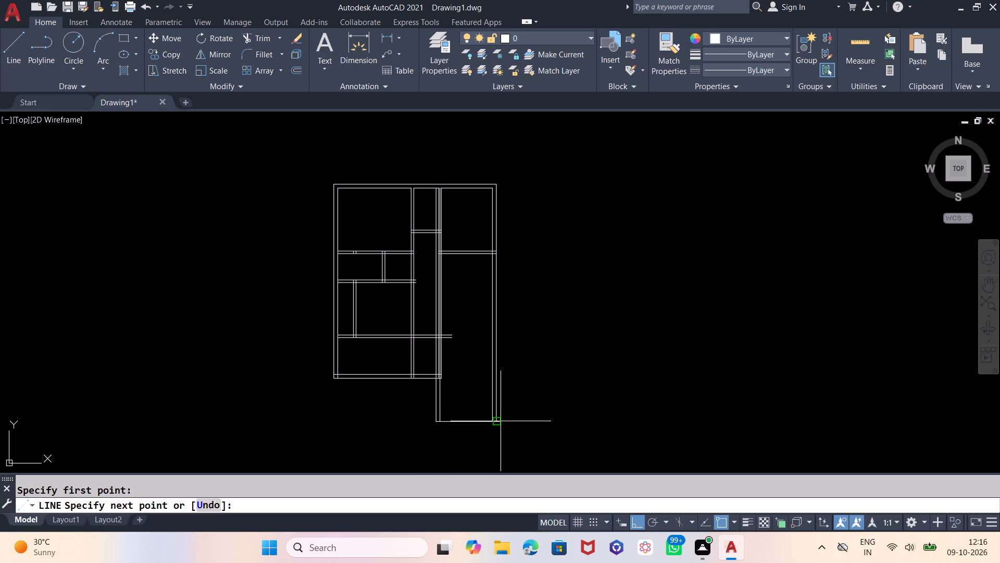
{"action": "left_click", "coordinate": [497, 422]}
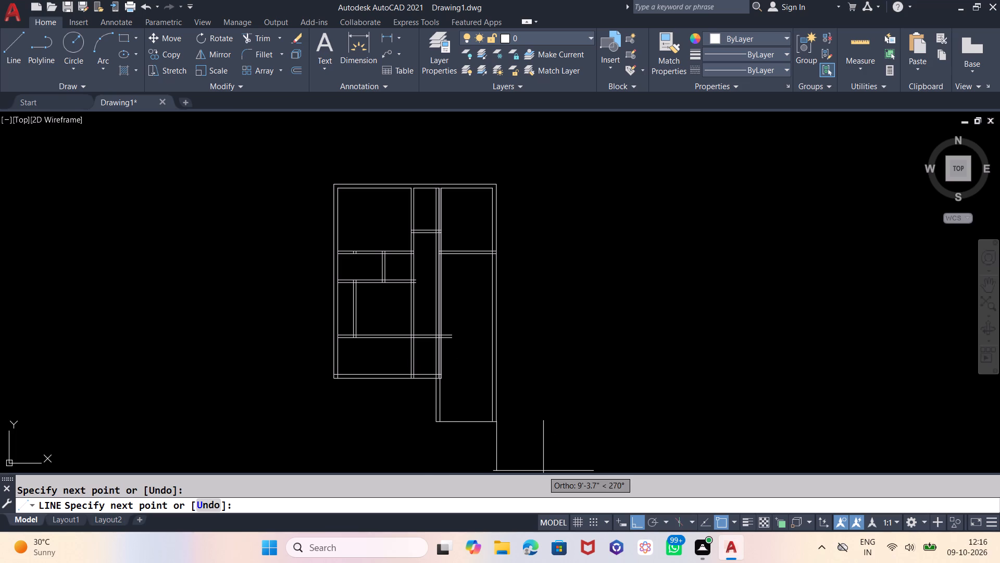
{"action": "key", "text": "Escape"}
Offset the lower-right room's new bottom line 9" upward for the outer wall thickness.
{"action": "key", "text": "o"}
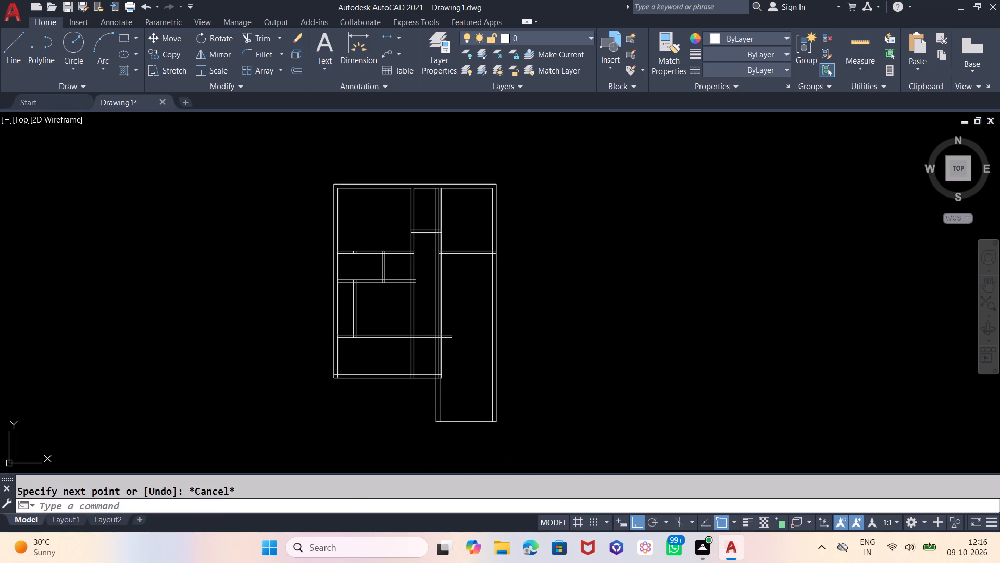
{"action": "key", "text": "Return"}
{"action": "key", "text": "9"}
{"action": "key", "text": "Return"}
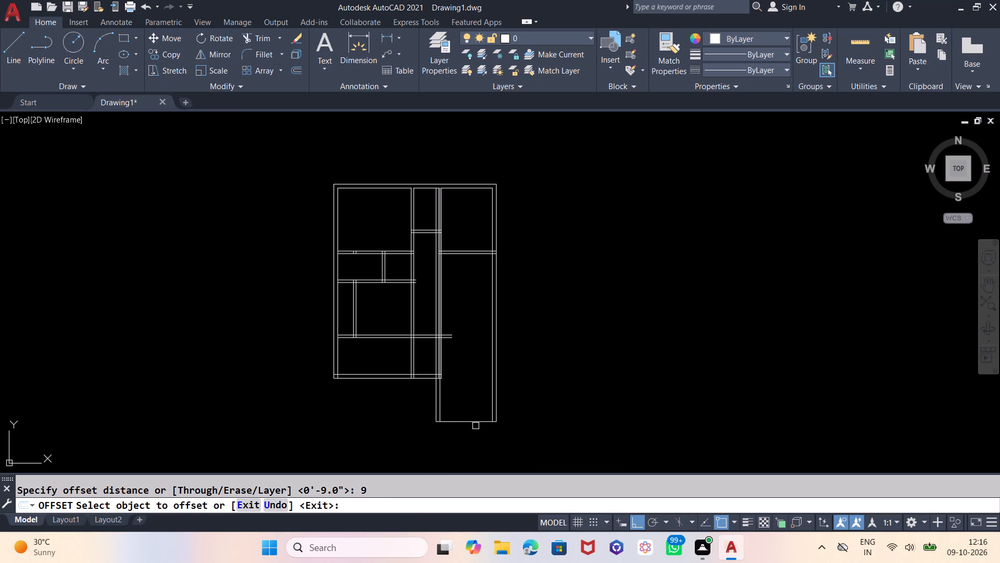
{"action": "left_click", "coordinate": [477, 421]}
{"action": "left_click", "coordinate": [477, 394]}
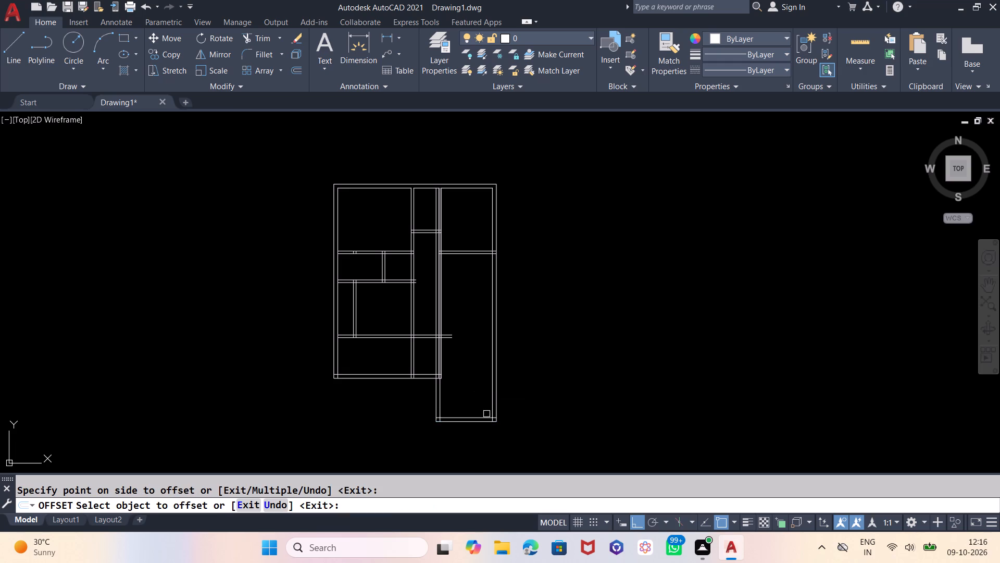
{"action": "key", "text": "Escape"}
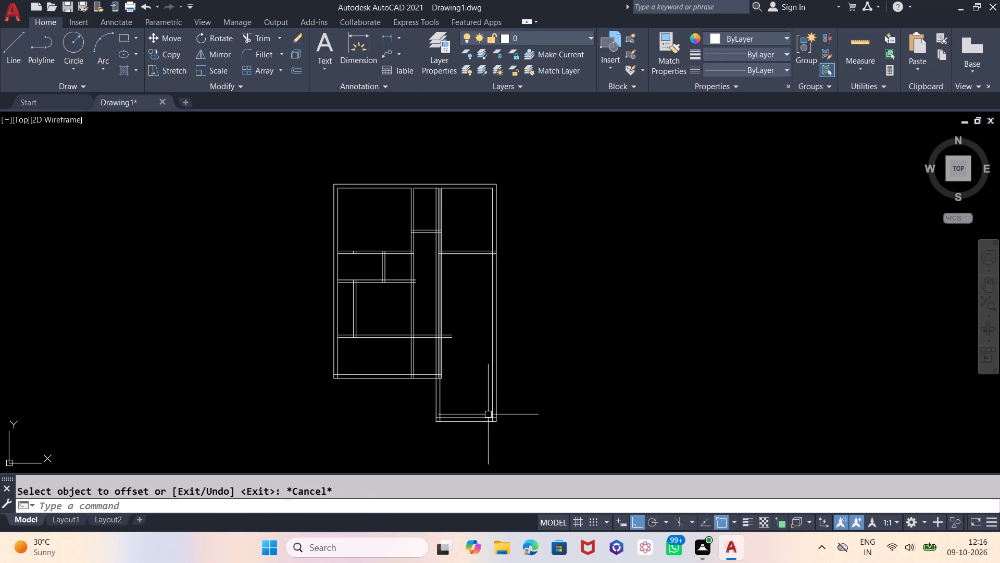
Offset the inner line of the lower-right room's bottom wall 7'10" upward.
{"action": "key", "text": "o"}
{"action": "key", "text": "Return"}
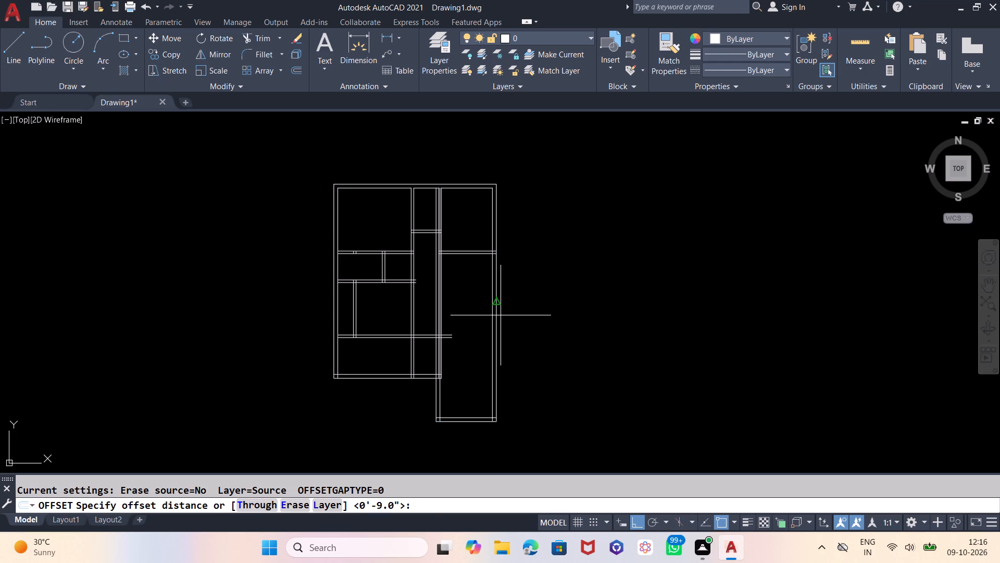
{"action": "type", "text": "7'"}
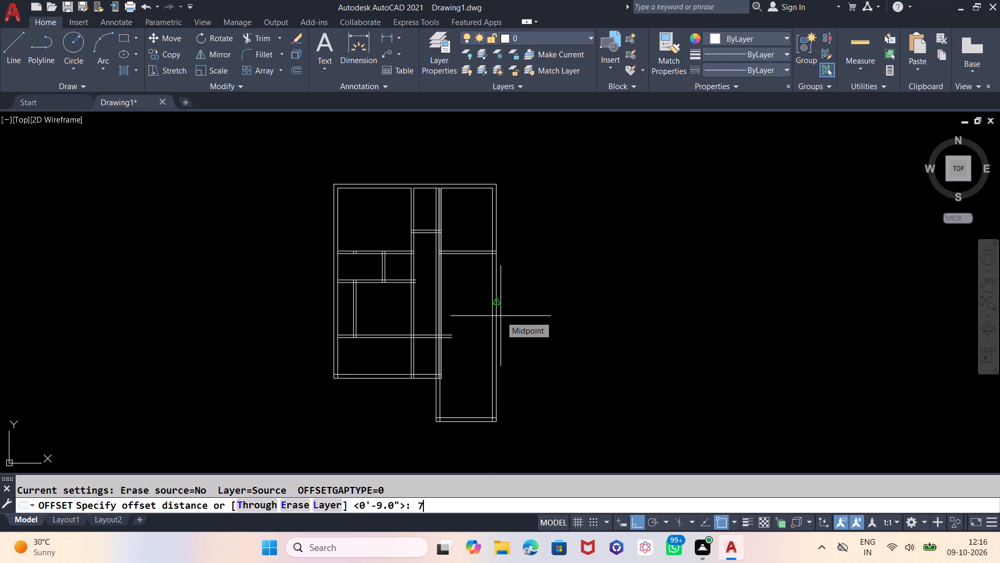
{"action": "type", "text": "10\""}
{"action": "key", "text": "Return"}
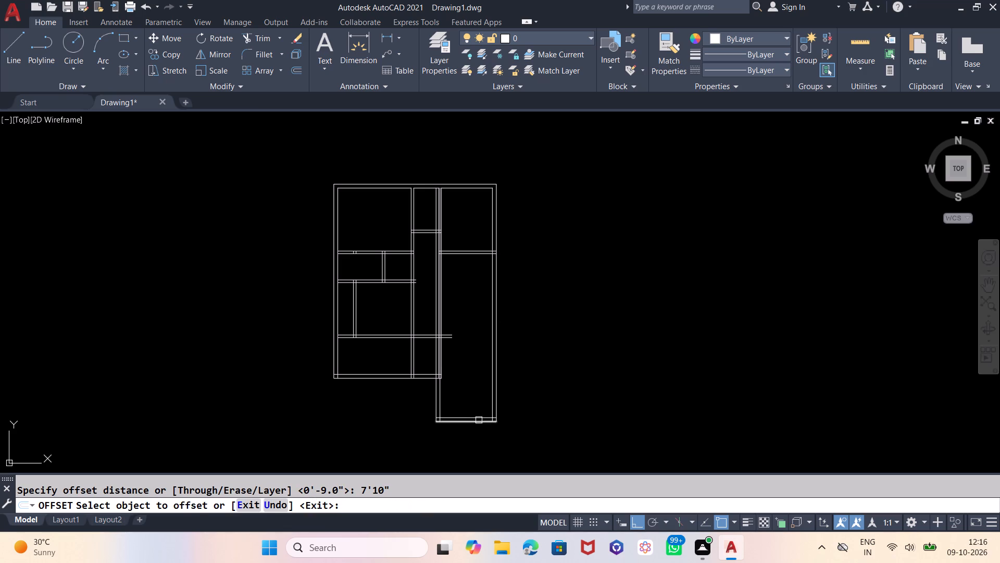
{"action": "left_click_drag", "start_coordinate": [479, 418], "coordinate": [479, 413]}
{"action": "left_click", "coordinate": [481, 383]}
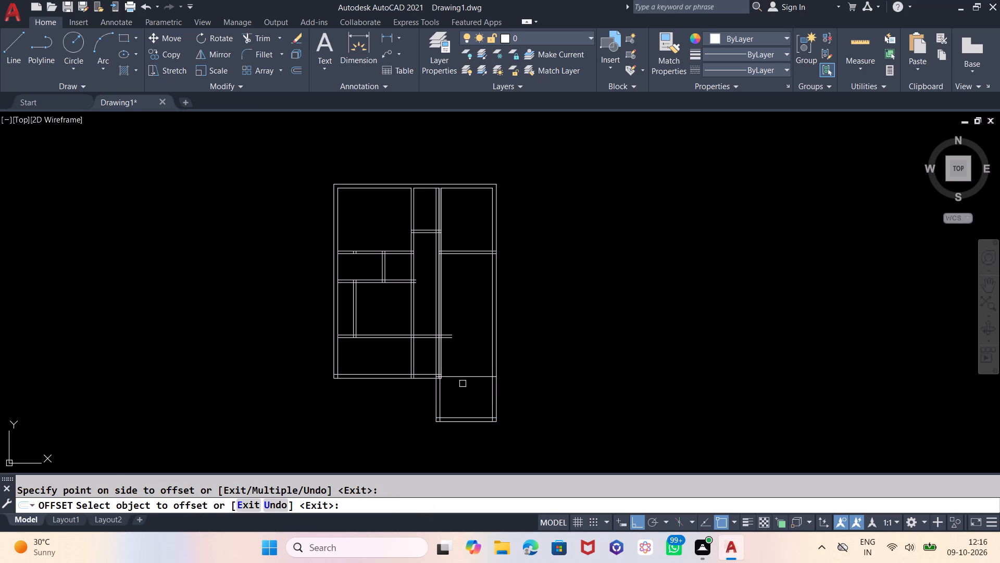
{"action": "key", "text": "Escape"}
Offset the new horizontal line 6" upward for the partition thickness.
{"action": "key", "text": "o"}
{"action": "key", "text": "Return"}
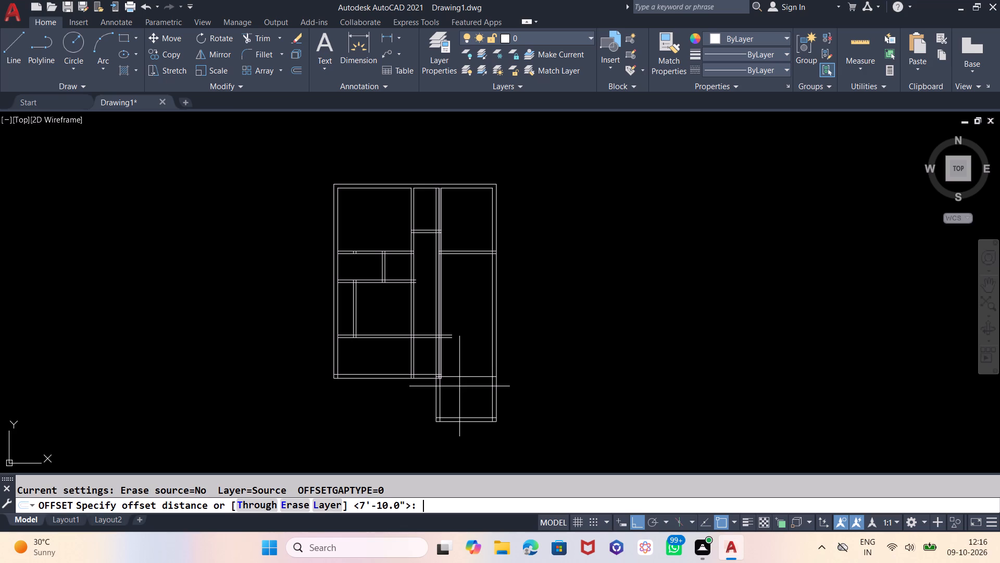
{"action": "key", "text": "6"}
{"action": "key", "text": "Return"}
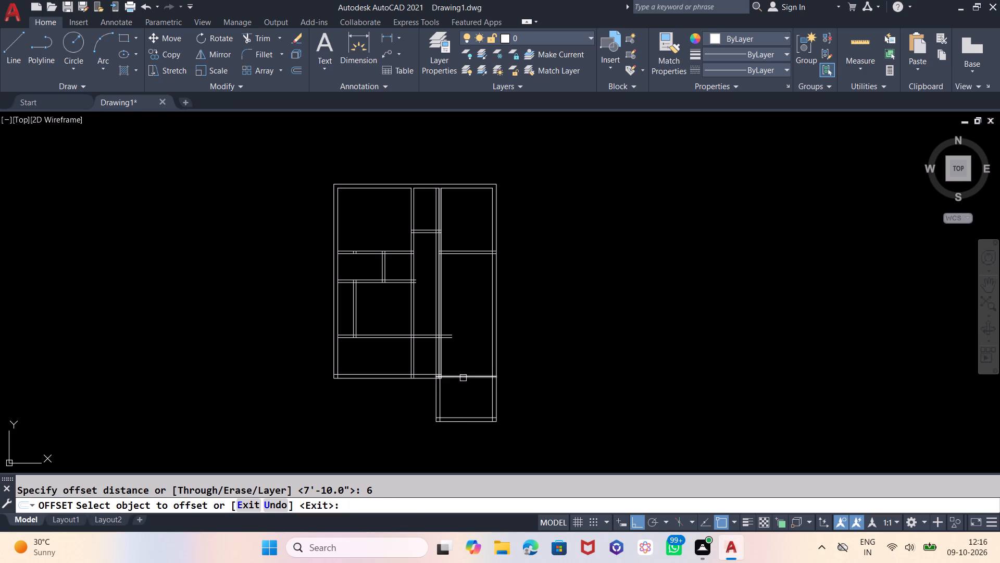
{"action": "left_click", "coordinate": [463, 378]}
{"action": "left_click", "coordinate": [464, 340]}
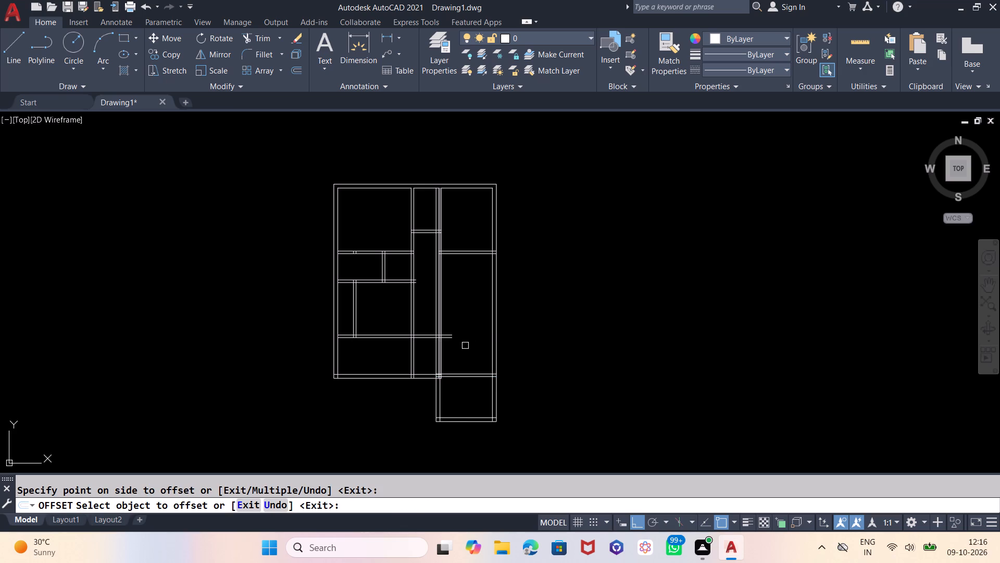
{"action": "key", "text": "Escape"}
Trim the bundled long vertical lines between the upper-right room's bottom partition and the lower horizontal partition to open the central space.
{"action": "type", "text": "TR"}
{"action": "key", "text": "Return"}
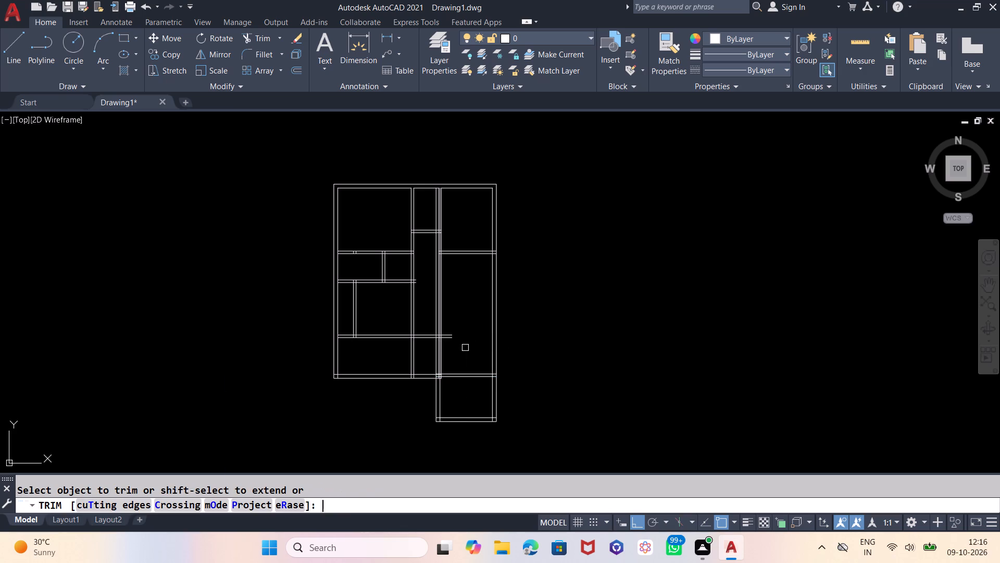
{"action": "key", "text": "Return"}
{"action": "left_click", "coordinate": [456, 298]}
{"action": "left_click", "coordinate": [433, 305]}
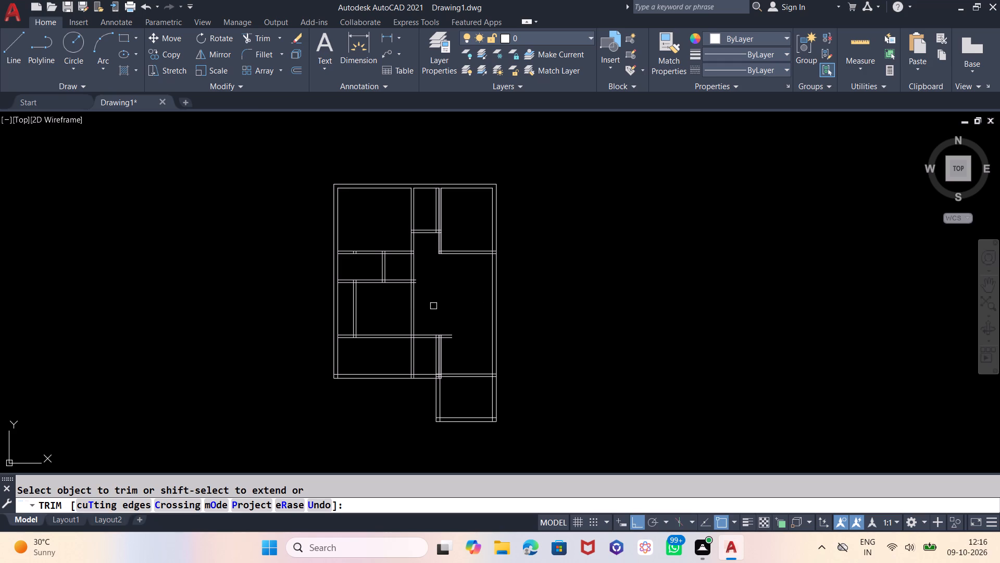
Trim the surplus vertical lines and stubs around the narrow top middle room, leaving one clean partition beside the upper-right room.
{"action": "scroll", "coordinate": [435, 209], "scroll_direction": "up", "scroll_amount": 6}
{"action": "scroll", "coordinate": [435, 206], "scroll_direction": "down", "scroll_amount": 2}
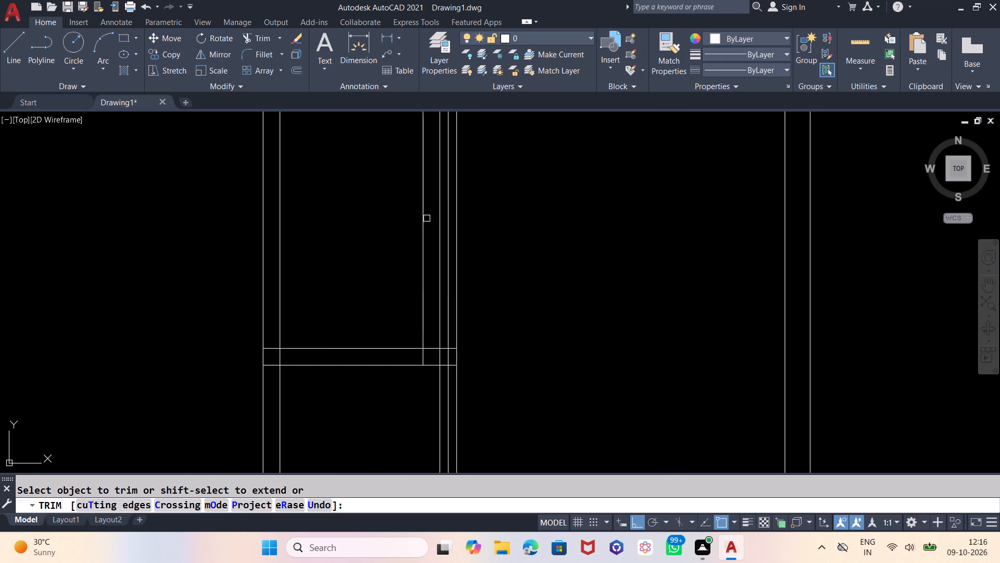
{"action": "scroll", "coordinate": [427, 219], "scroll_direction": "down", "scroll_amount": 1}
{"action": "left_click", "coordinate": [426, 219]}
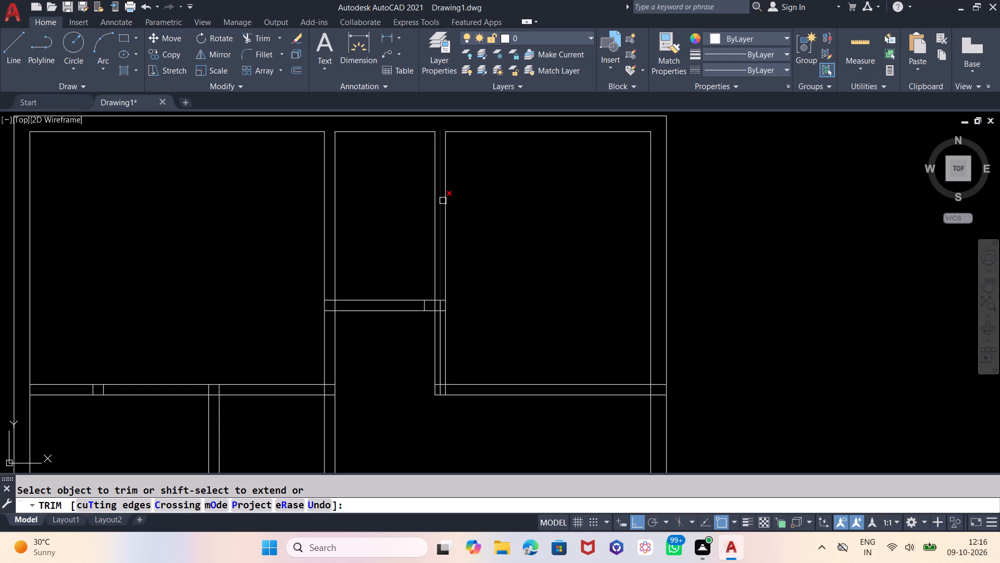
{"action": "left_click", "coordinate": [443, 201]}
{"action": "scroll", "coordinate": [430, 313], "scroll_direction": "up", "scroll_amount": 2}
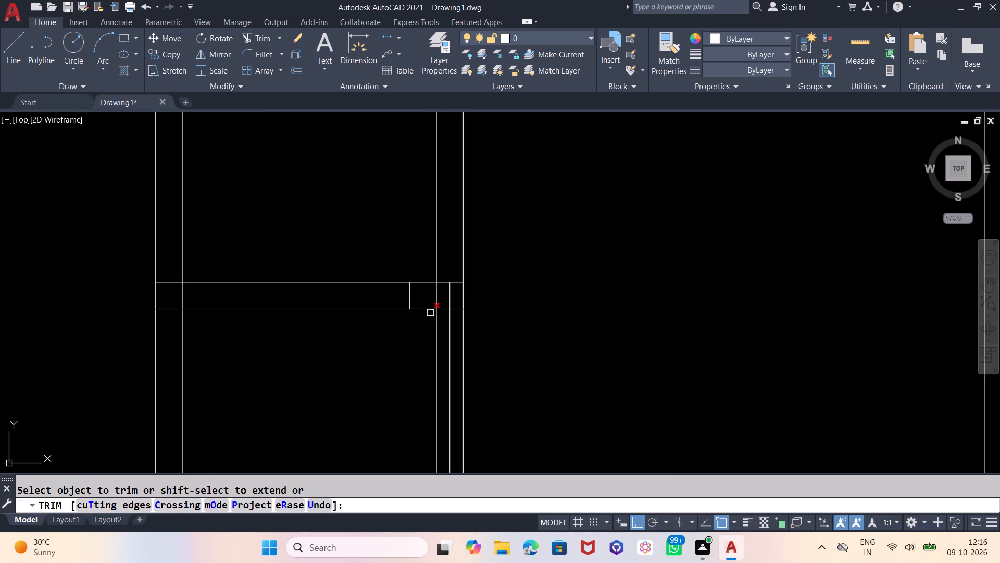
{"action": "left_click", "coordinate": [411, 292]}
{"action": "scroll", "coordinate": [451, 266], "scroll_direction": "down", "scroll_amount": 2}
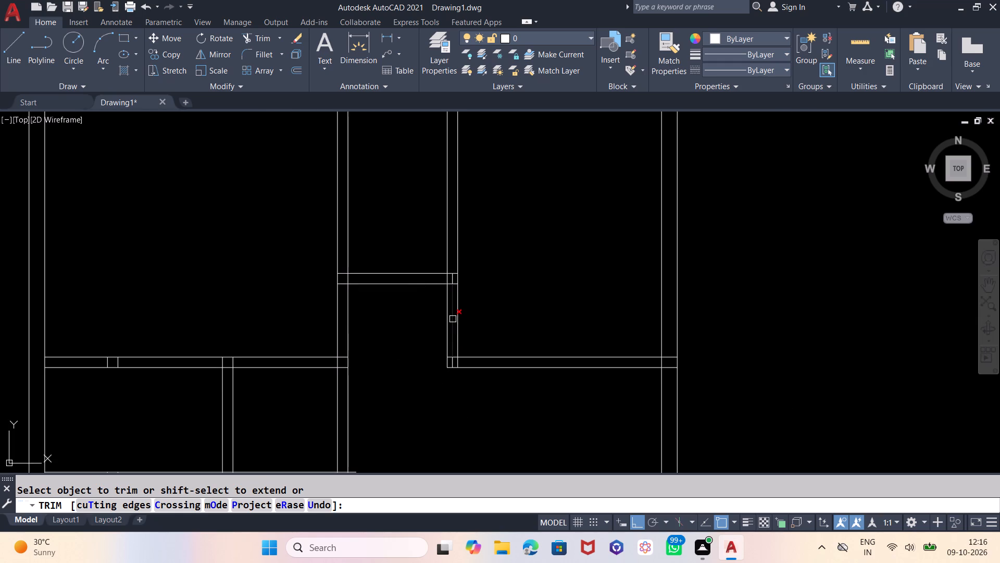
{"action": "left_click", "coordinate": [453, 319]}
{"action": "left_click", "coordinate": [453, 362]}
{"action": "left_click", "coordinate": [451, 278]}
Trim the two surplus vertical lines and their stubs along the lower wall, above its junction with the new horizontal partition.
{"action": "scroll", "coordinate": [445, 290], "scroll_direction": "down", "scroll_amount": 2}
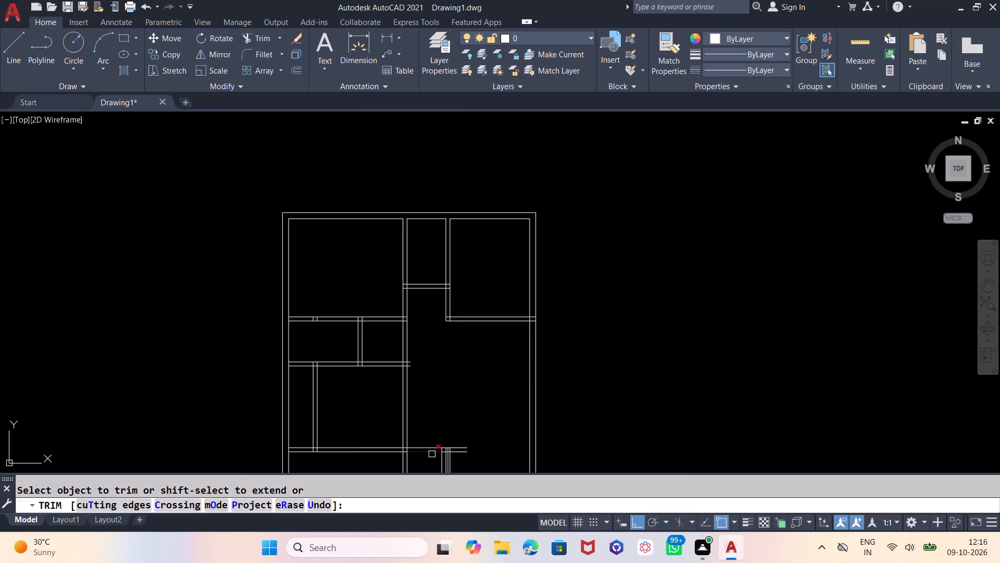
{"action": "scroll", "coordinate": [451, 344], "scroll_direction": "down", "scroll_amount": 3}
{"action": "scroll", "coordinate": [449, 384], "scroll_direction": "up", "scroll_amount": 3}
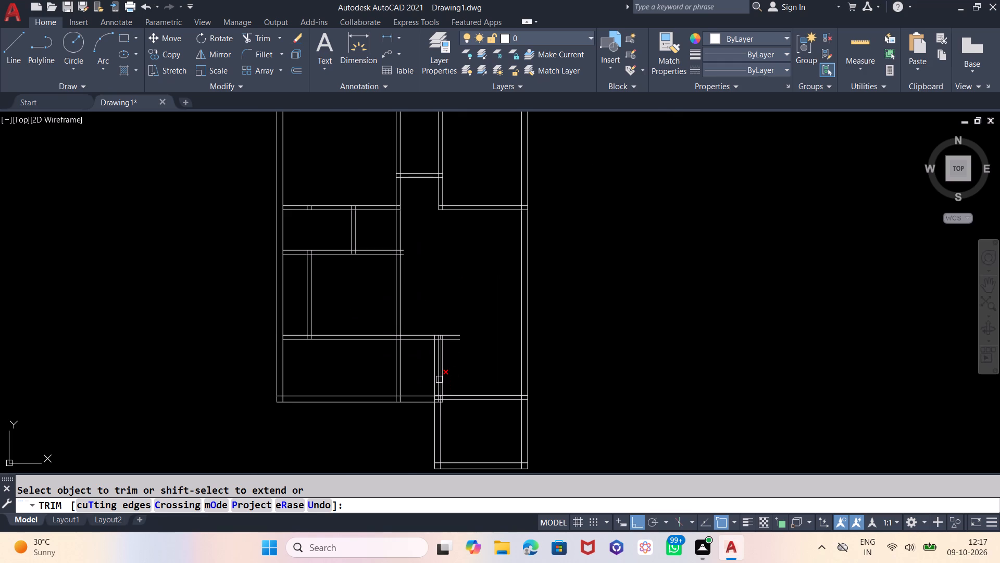
{"action": "scroll", "coordinate": [429, 402], "scroll_direction": "up", "scroll_amount": 4}
{"action": "scroll", "coordinate": [460, 312], "scroll_direction": "down", "scroll_amount": 3}
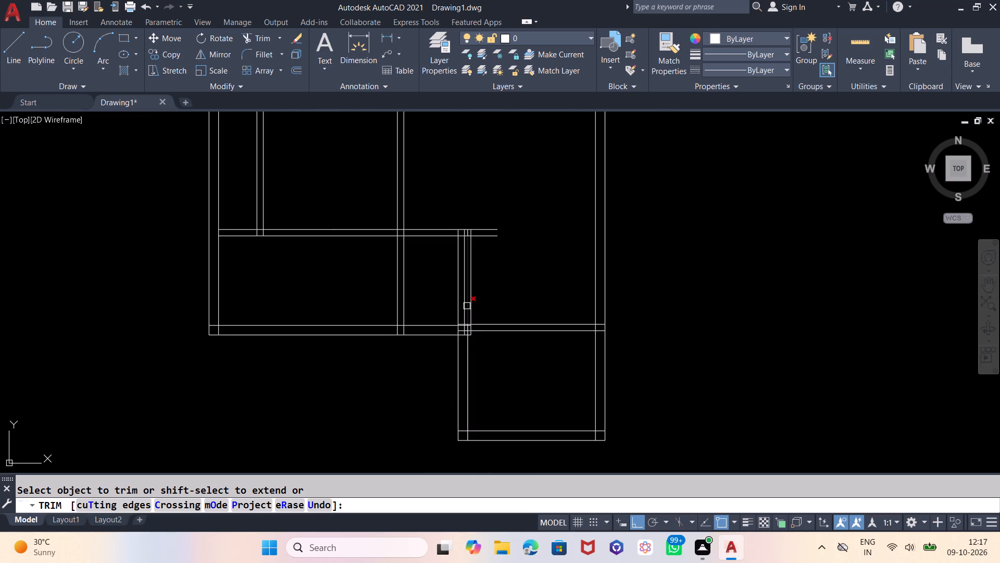
{"action": "scroll", "coordinate": [466, 306], "scroll_direction": "up", "scroll_amount": 3}
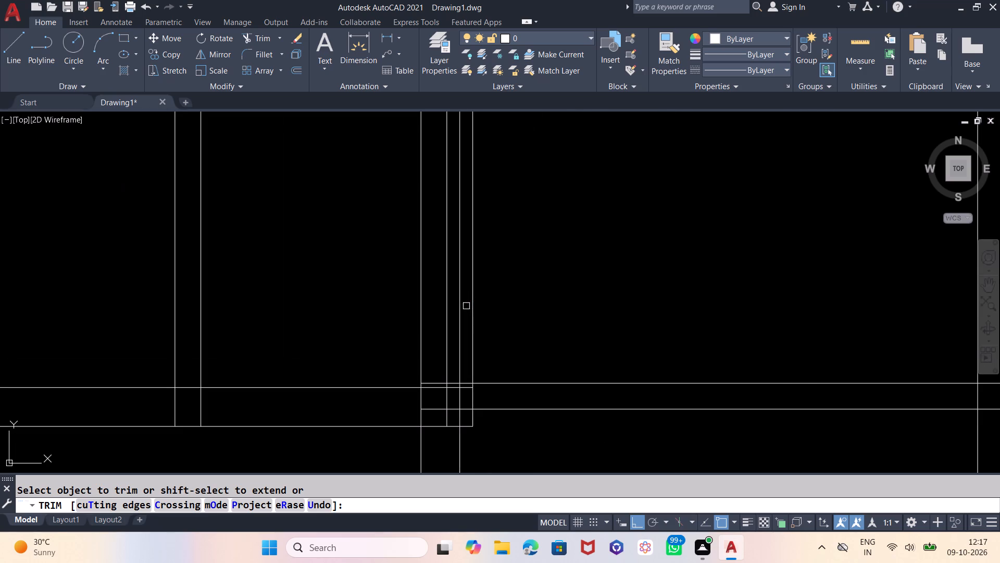
{"action": "left_click", "coordinate": [447, 317]}
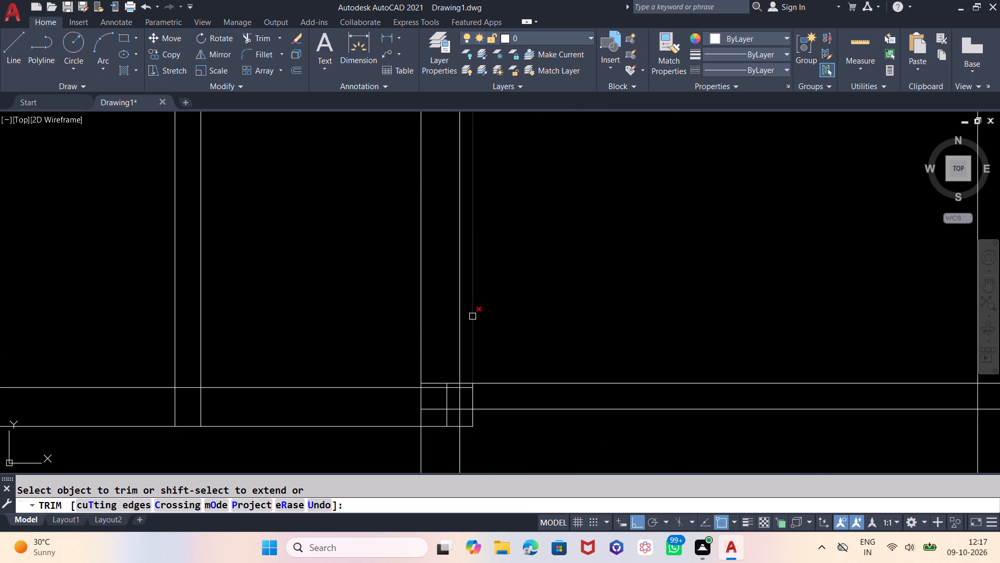
{"action": "left_click", "coordinate": [472, 317]}
{"action": "left_click", "coordinate": [449, 398]}
{"action": "scroll", "coordinate": [446, 393], "scroll_direction": "up", "scroll_amount": 3}
{"action": "left_click", "coordinate": [437, 367]}
{"action": "scroll", "coordinate": [456, 309], "scroll_direction": "down", "scroll_amount": 2}
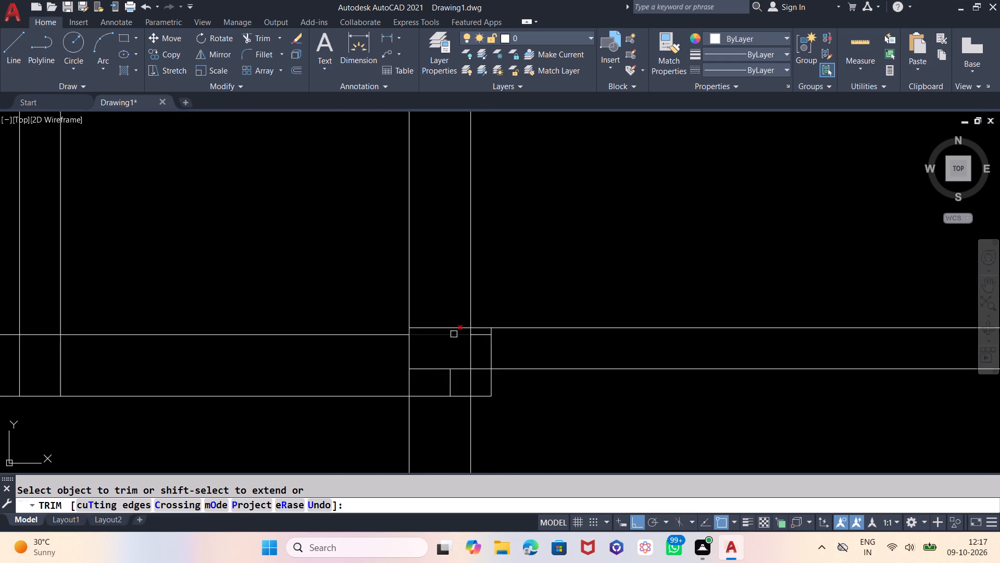
Trim both bottom wall lines between the lower-left room's right partition and the lower-right room's left wall.
{"action": "scroll", "coordinate": [459, 312], "scroll_direction": "down", "scroll_amount": 2}
{"action": "scroll", "coordinate": [430, 352], "scroll_direction": "down", "scroll_amount": 1}
{"action": "left_click", "coordinate": [401, 359]}
{"action": "left_click", "coordinate": [405, 309]}
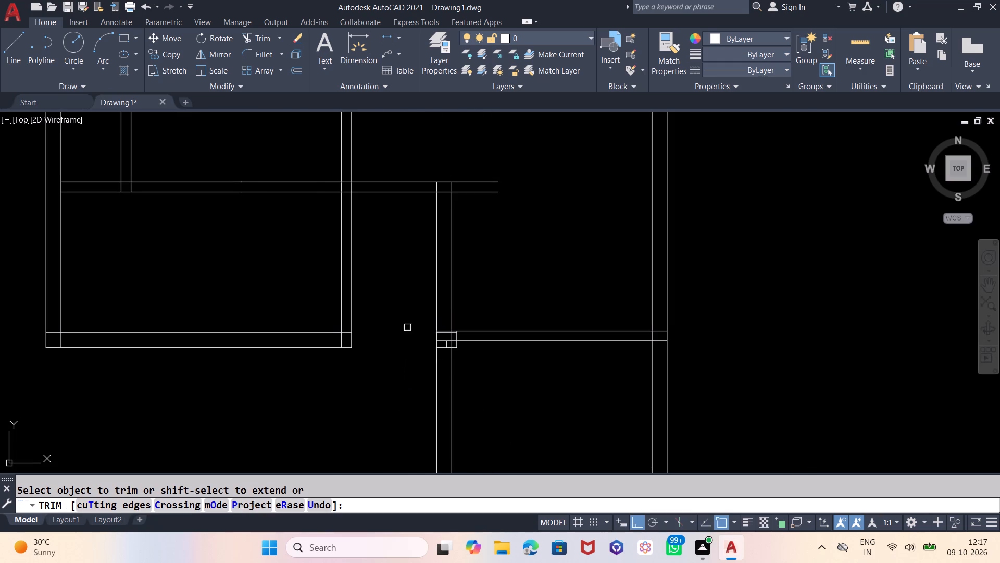
Trim the leftover short line pieces where the lower-right room's left wall meets the new 6" partition.
{"action": "scroll", "coordinate": [458, 346], "scroll_direction": "up", "scroll_amount": 3}
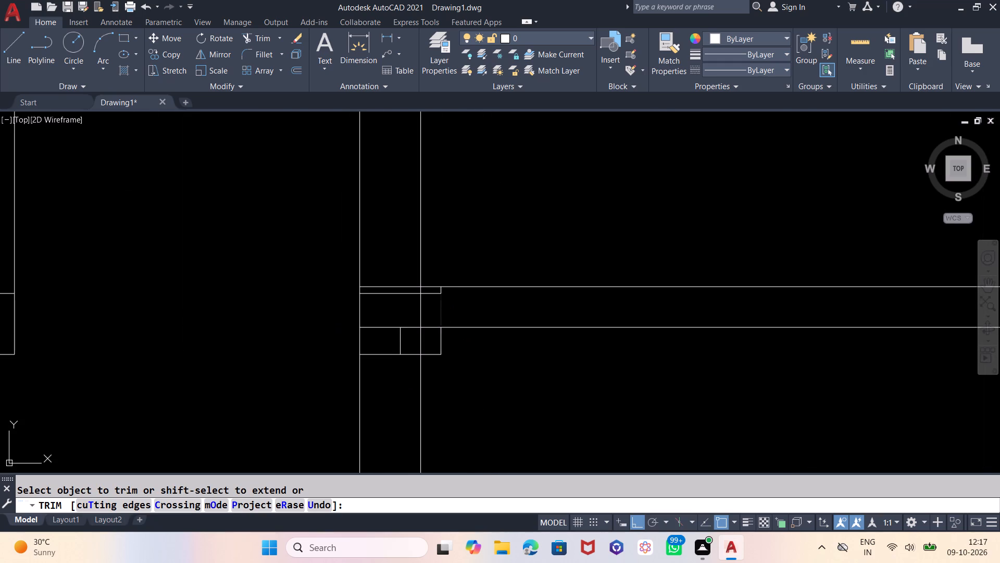
{"action": "left_click", "coordinate": [443, 311]}
{"action": "left_click", "coordinate": [438, 295]}
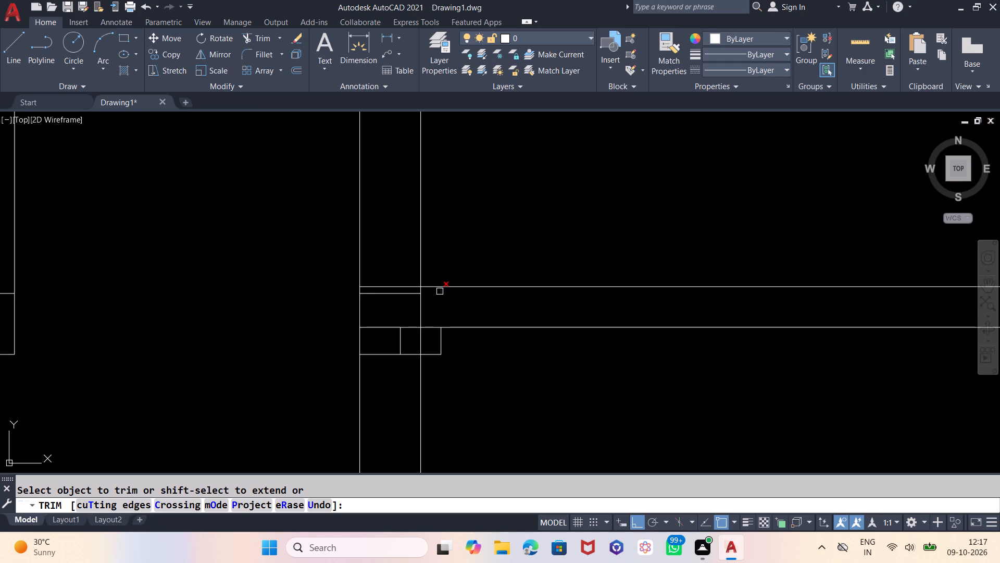
{"action": "left_click", "coordinate": [440, 291]}
{"action": "left_click", "coordinate": [440, 340]}
{"action": "left_click", "coordinate": [433, 356]}
{"action": "left_click", "coordinate": [401, 340]}
{"action": "left_click", "coordinate": [405, 297]}
{"action": "scroll", "coordinate": [460, 315], "scroll_direction": "down", "scroll_amount": 2}
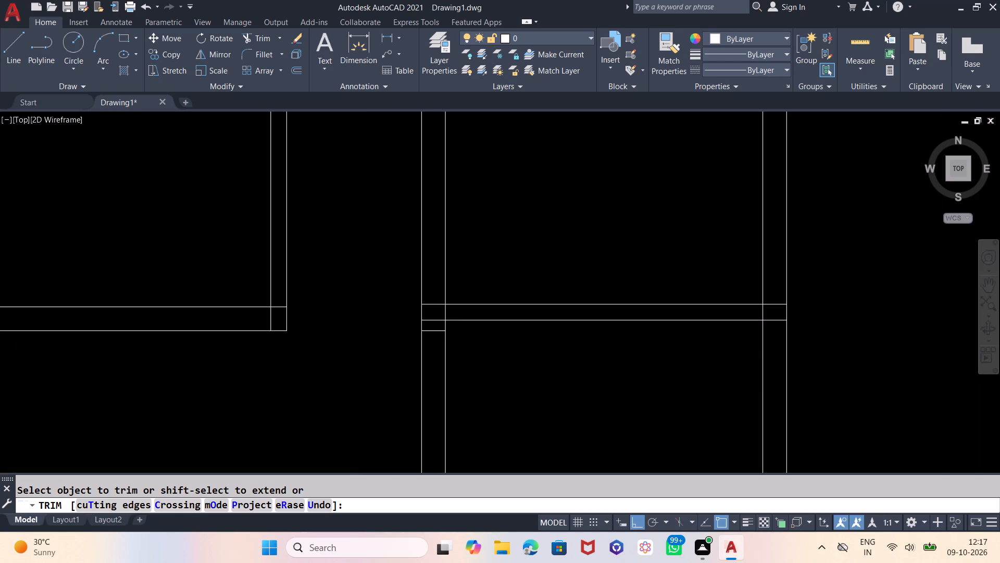
{"action": "left_click", "coordinate": [431, 332]}
{"action": "scroll", "coordinate": [455, 298], "scroll_direction": "down", "scroll_amount": 2}
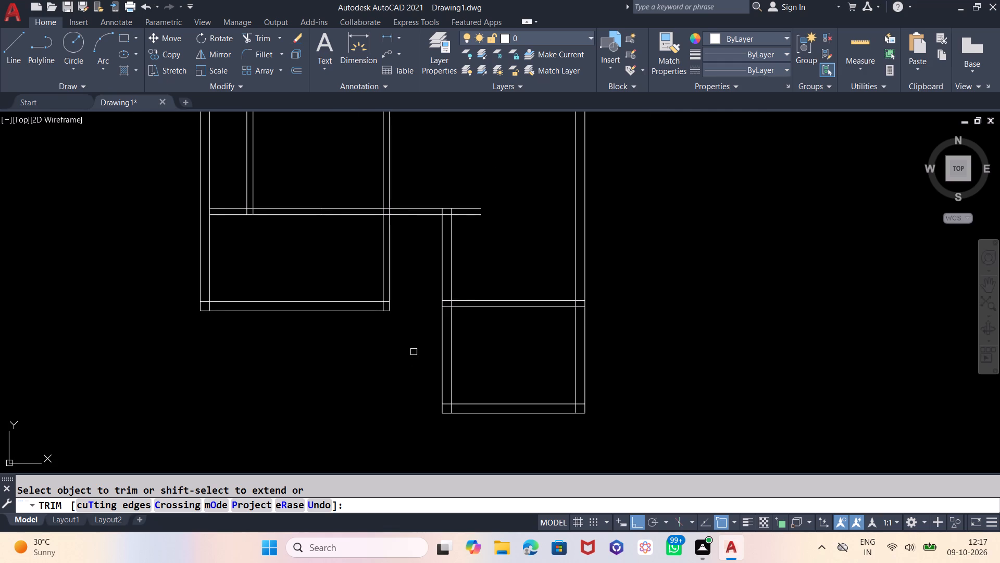
Trim the horizontal partition lines on both sides of the lower-right room's extended left wall, plus the leftover crossing piece inside that wall's upper end.
{"action": "left_click", "coordinate": [476, 233]}
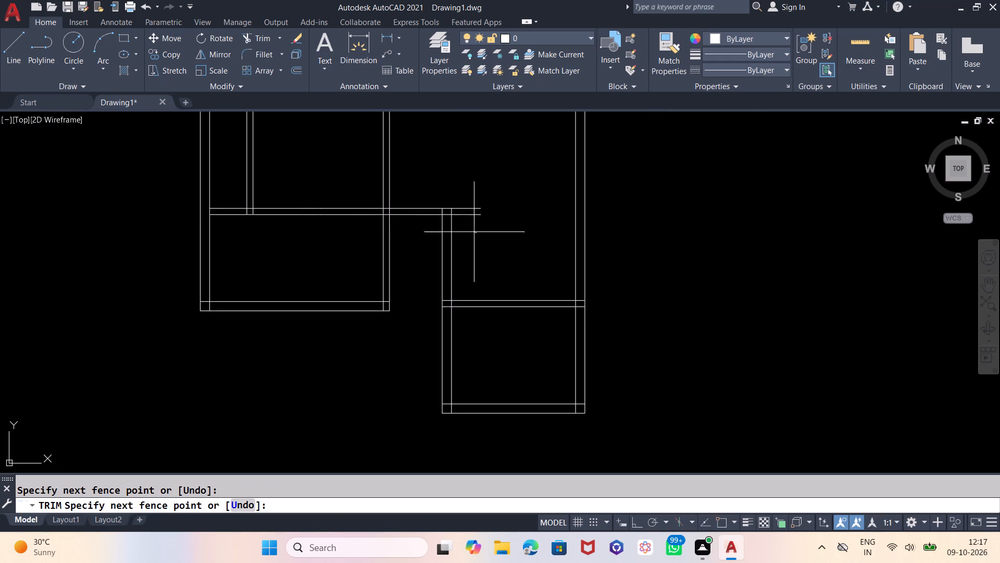
{"action": "left_click", "coordinate": [470, 194]}
{"action": "left_click", "coordinate": [416, 236]}
{"action": "left_click", "coordinate": [421, 198]}
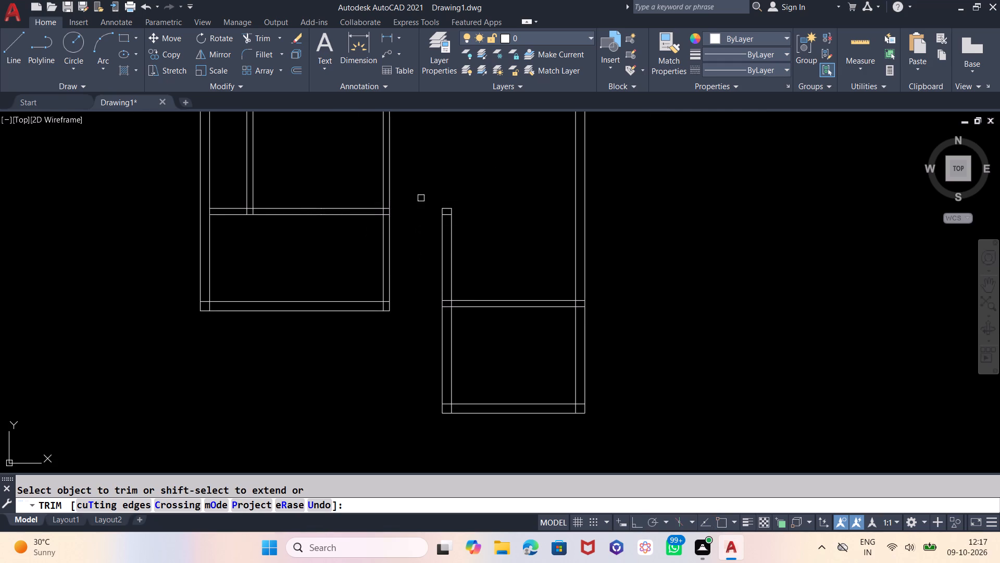
{"action": "scroll", "coordinate": [438, 213], "scroll_direction": "up", "scroll_amount": 2}
{"action": "left_click", "coordinate": [453, 214]}
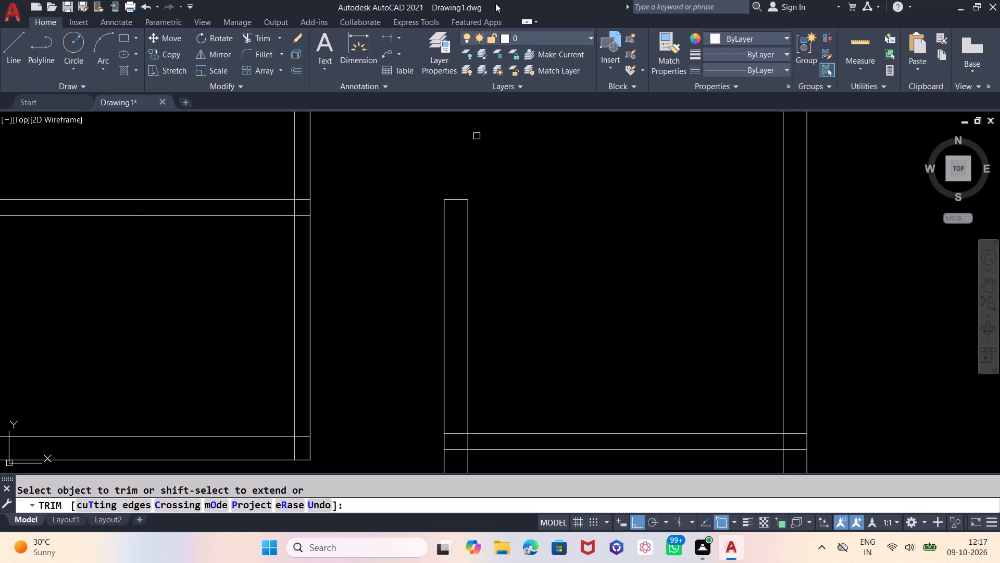
{"action": "key", "text": "Escape"}
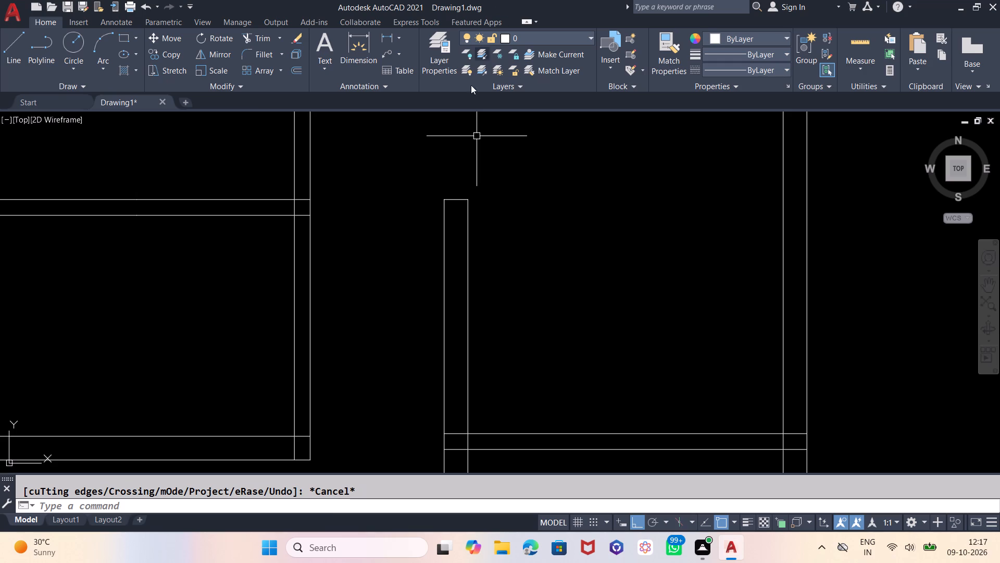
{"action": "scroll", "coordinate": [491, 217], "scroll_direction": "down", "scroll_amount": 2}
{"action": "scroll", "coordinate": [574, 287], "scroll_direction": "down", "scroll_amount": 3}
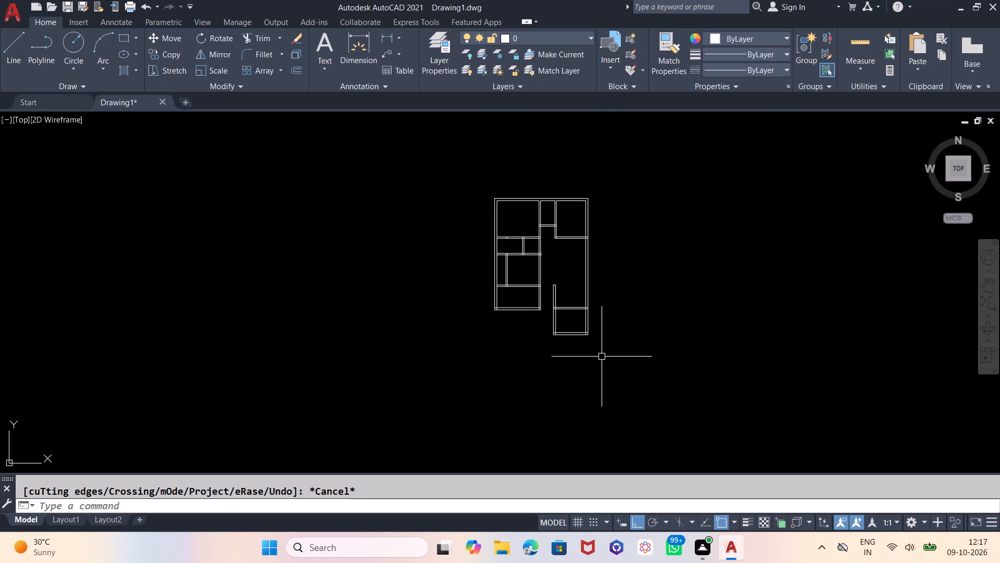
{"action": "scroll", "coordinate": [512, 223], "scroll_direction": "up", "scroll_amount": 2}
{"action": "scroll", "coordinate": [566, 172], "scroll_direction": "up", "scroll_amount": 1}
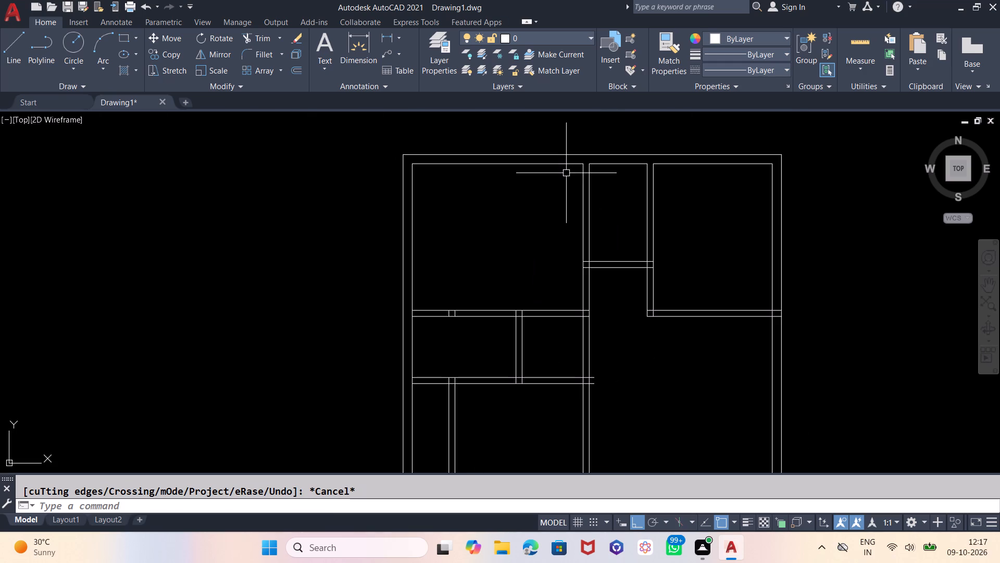
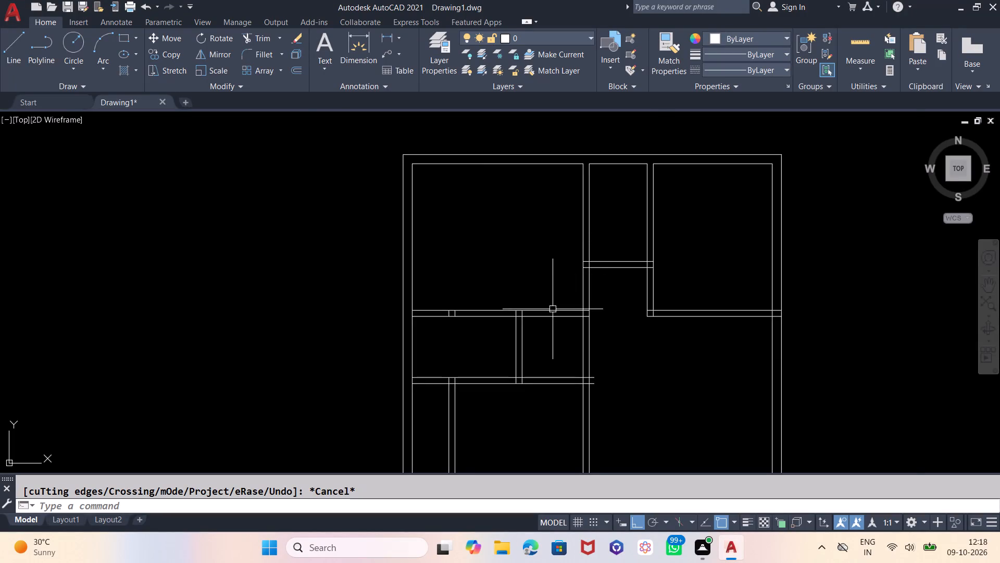
Offset the left line of the long central vertical wall 3" to the left, towards the upper-left room.
{"action": "scroll", "coordinate": [553, 310], "scroll_direction": "up", "scroll_amount": 1}
{"action": "scroll", "coordinate": [524, 249], "scroll_direction": "down", "scroll_amount": 2}
{"action": "scroll", "coordinate": [547, 293], "scroll_direction": "up", "scroll_amount": 2}
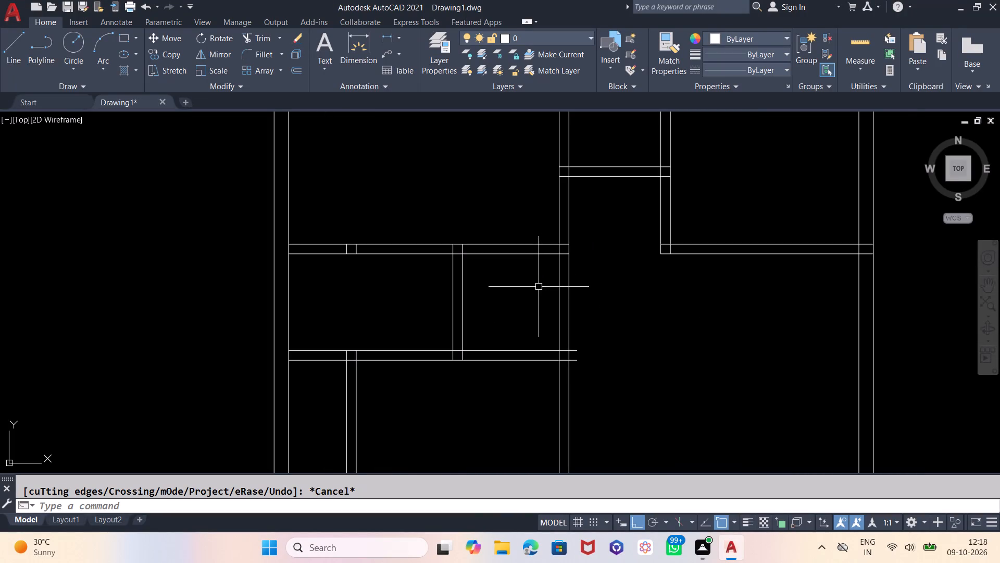
{"action": "key", "text": "o"}
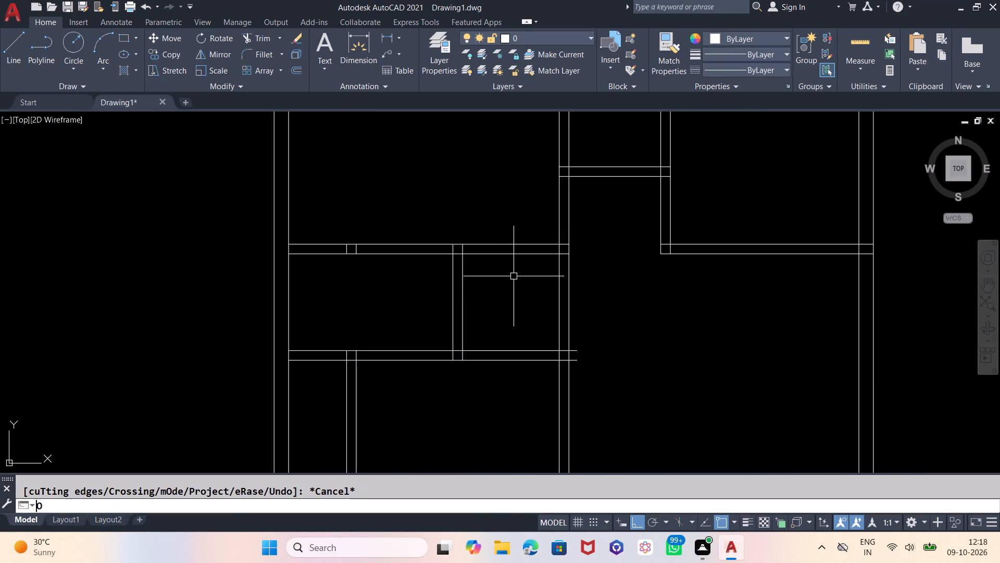
{"action": "key", "text": "Return"}
{"action": "key", "text": "3"}
{"action": "key", "text": "Return"}
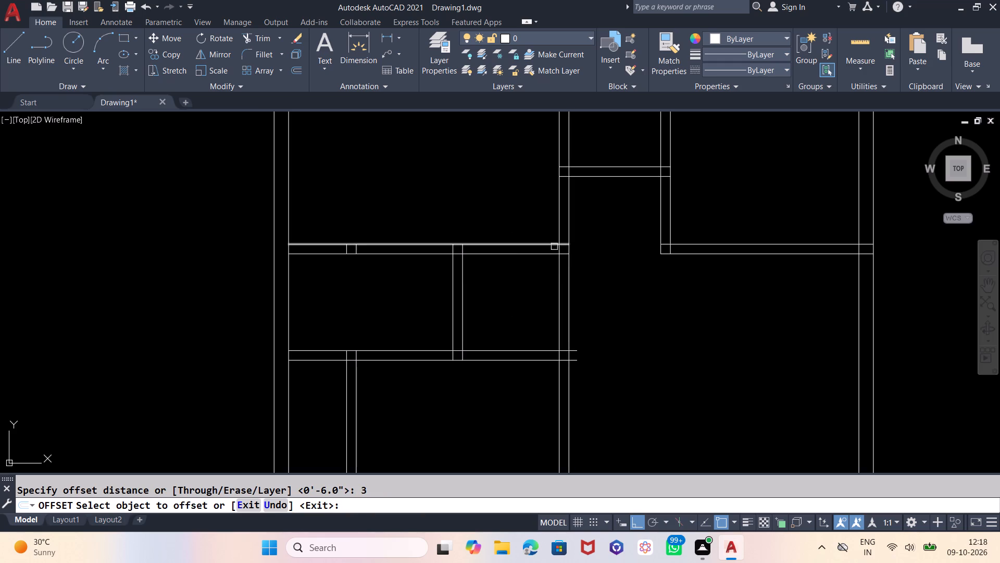
{"action": "left_click", "coordinate": [559, 224]}
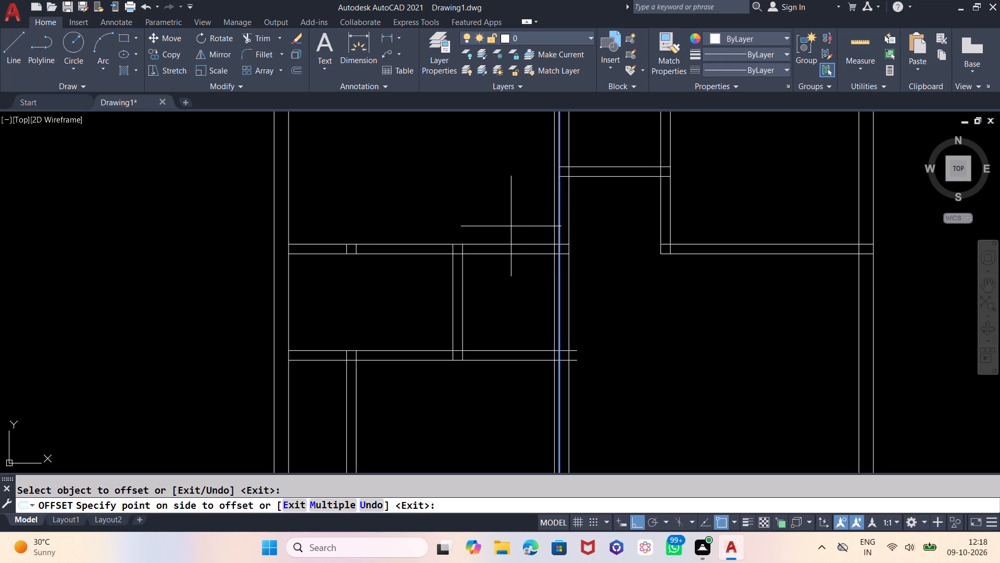
{"action": "left_click", "coordinate": [511, 226]}
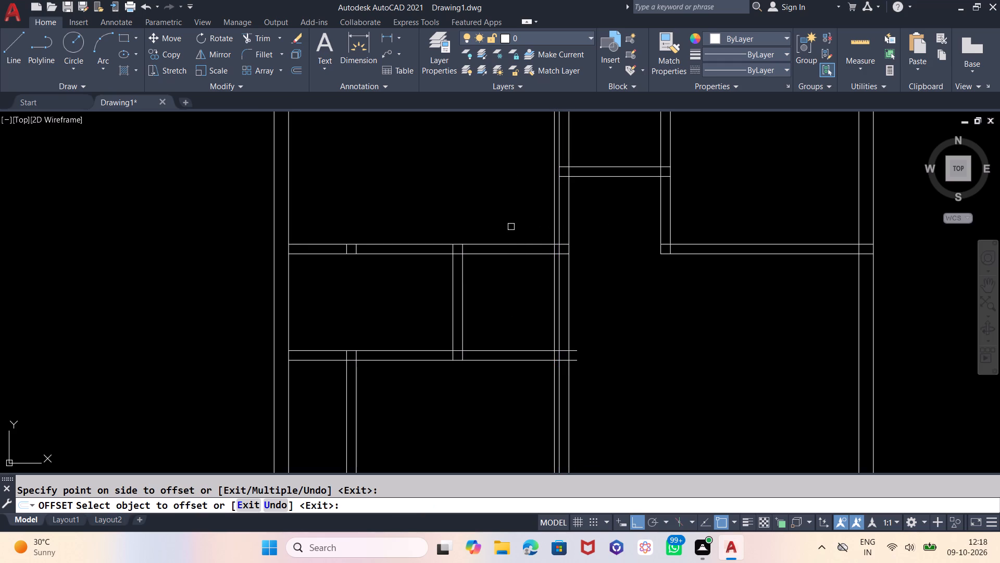
{"action": "key", "text": "Escape"}
Offset the new line beside the central wall 3' further left to mark a door opening's width.
{"action": "key", "text": "o"}
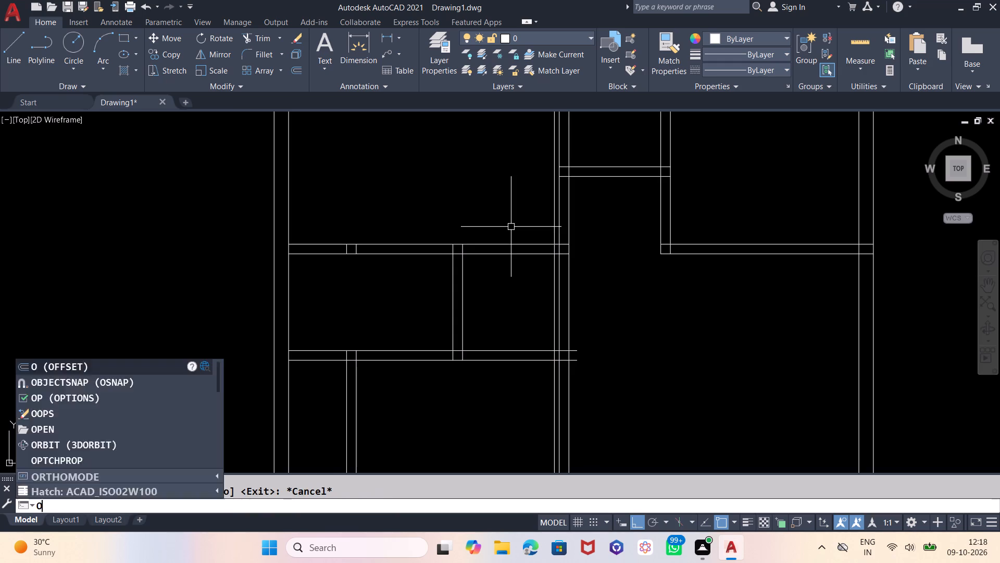
{"action": "key", "text": "Return"}
{"action": "type", "text": "3'"}
{"action": "key", "text": "Return"}
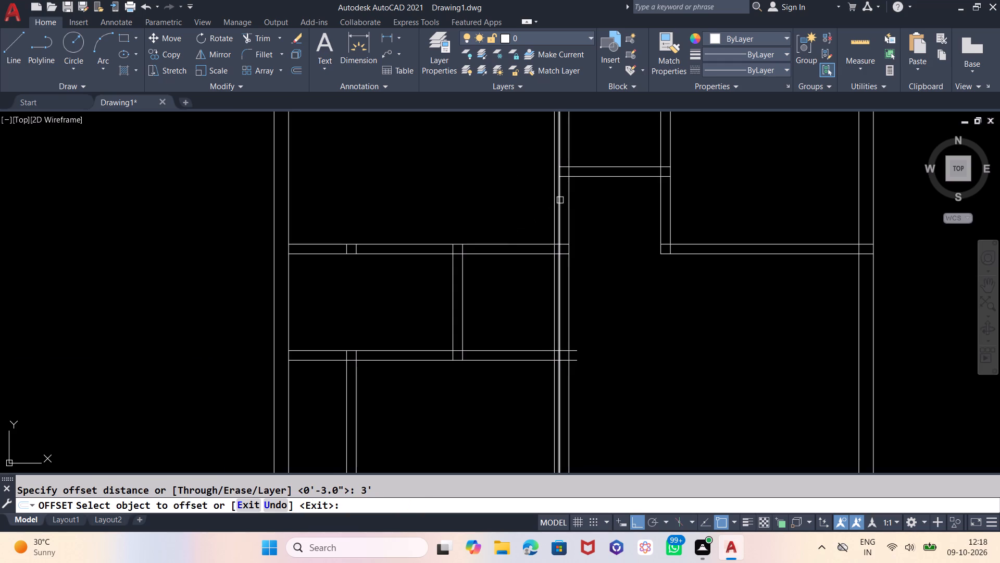
{"action": "left_click", "coordinate": [555, 202]}
{"action": "left_click", "coordinate": [473, 205]}
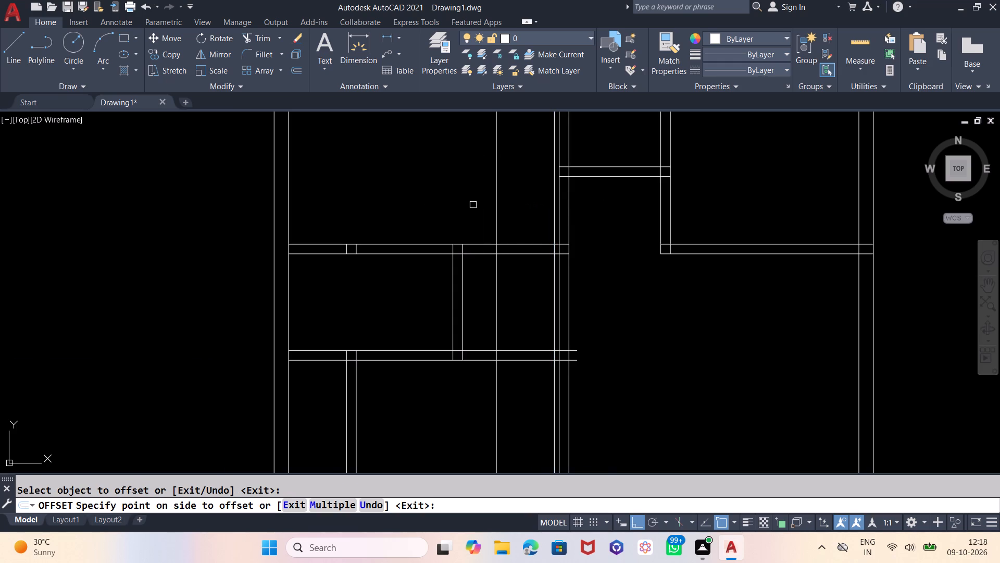
{"action": "key", "text": "Escape"}
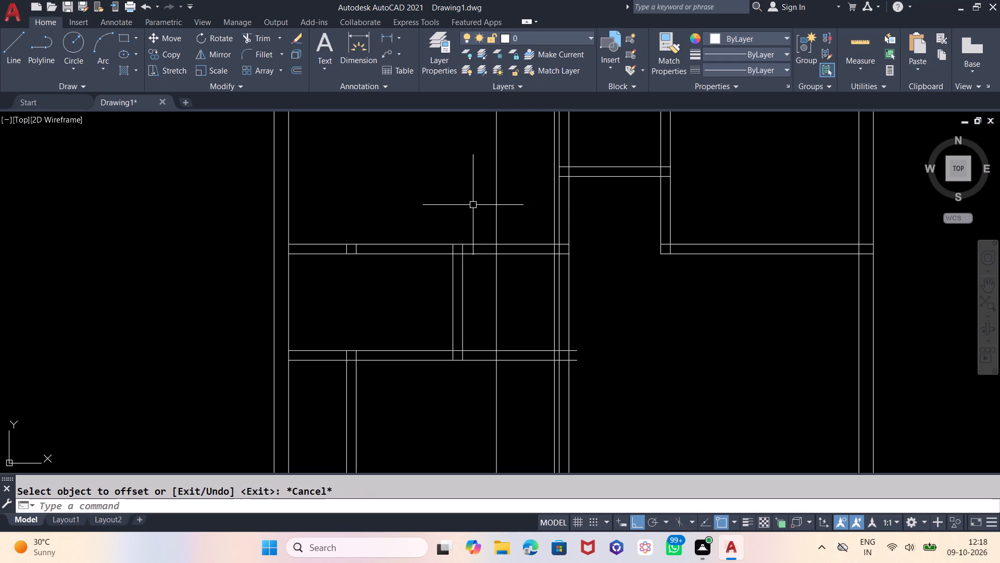
Offset the left line of the short vertical partition between the two horizontal partitions 3" to the left.
{"action": "key", "text": "o"}
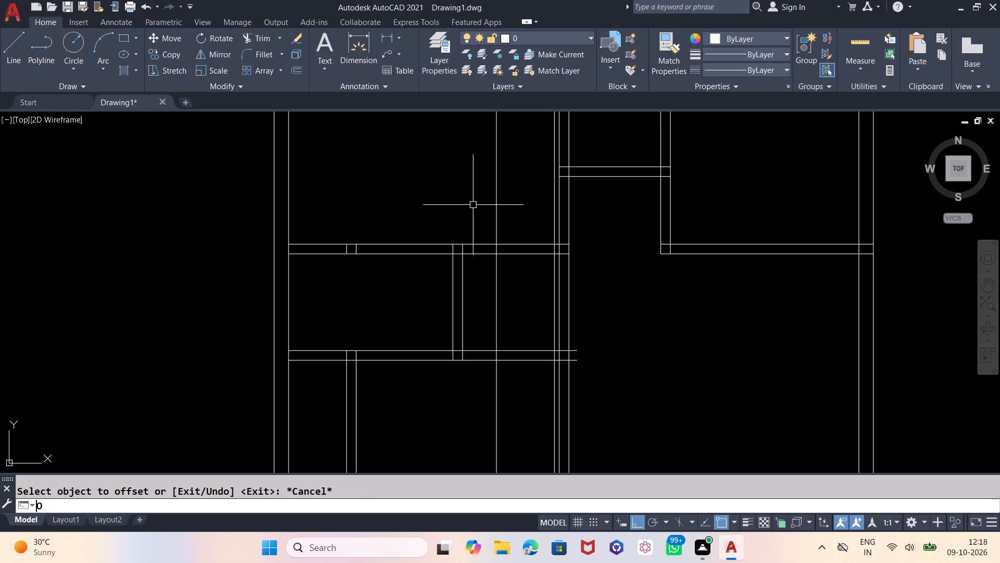
{"action": "key", "text": "Return"}
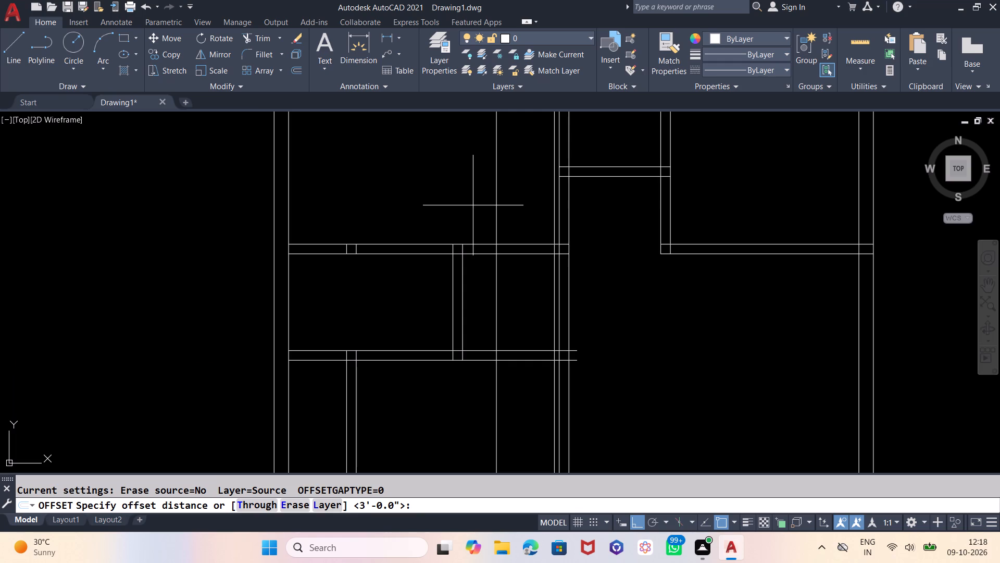
{"action": "key", "text": "3"}
{"action": "key", "text": "Return"}
{"action": "left_click", "coordinate": [453, 250]}
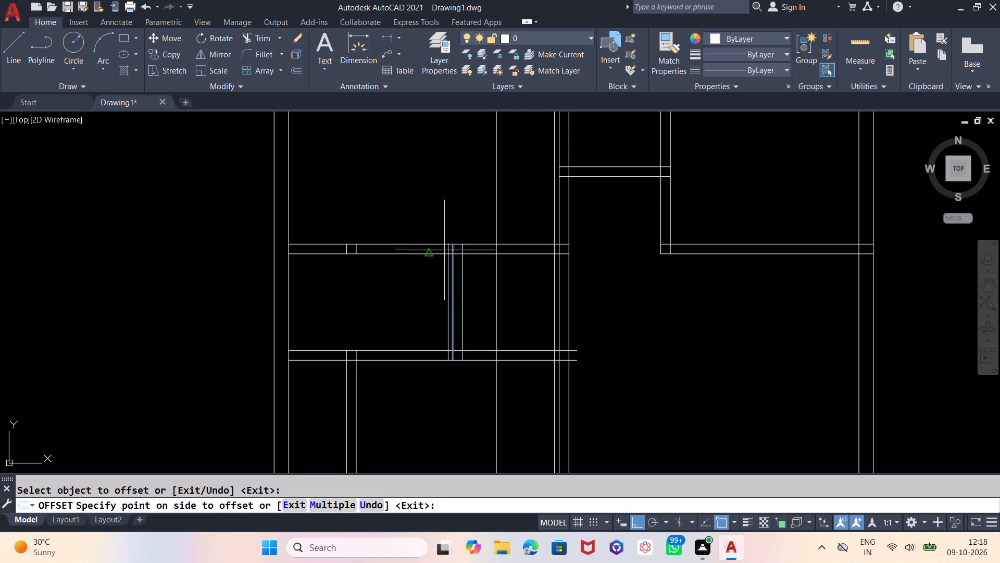
{"action": "left_click", "coordinate": [396, 266]}
{"action": "key", "text": "Escape"}
Offset the new line beside the short vertical partition 30" further left to mark a second door opening.
{"action": "key", "text": "o"}
{"action": "key", "text": "Return"}
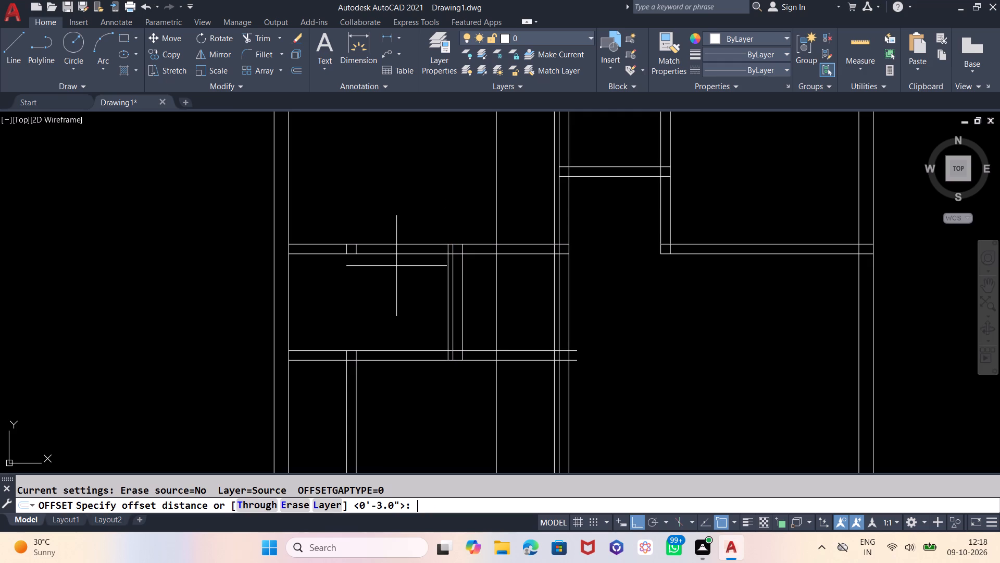
{"action": "type", "text": "30"}
{"action": "key", "text": "Return"}
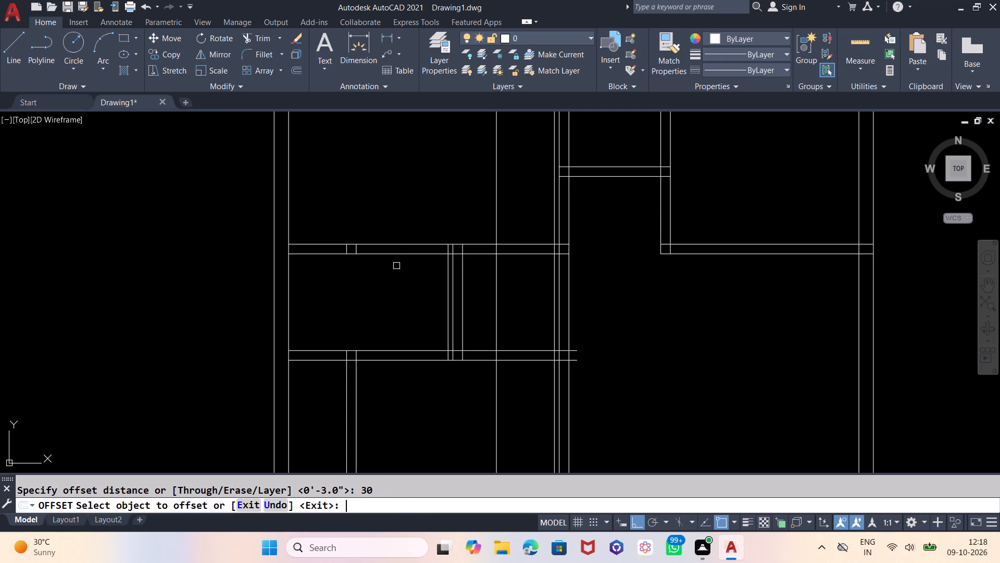
{"action": "scroll", "coordinate": [451, 245], "scroll_direction": "up", "scroll_amount": 3}
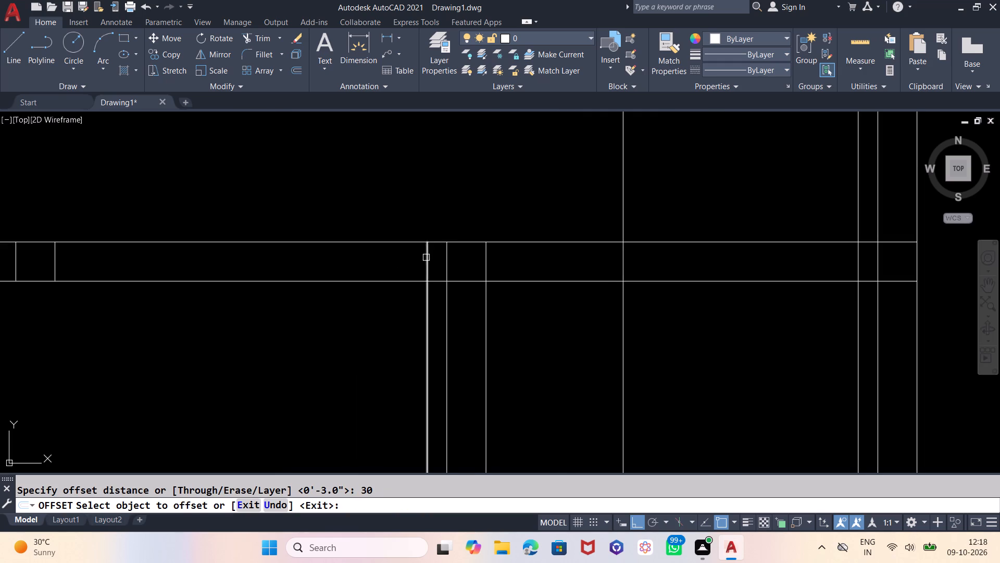
{"action": "left_click", "coordinate": [430, 256]}
{"action": "left_click", "coordinate": [283, 311]}
{"action": "scroll", "coordinate": [381, 235], "scroll_direction": "down", "scroll_amount": 2}
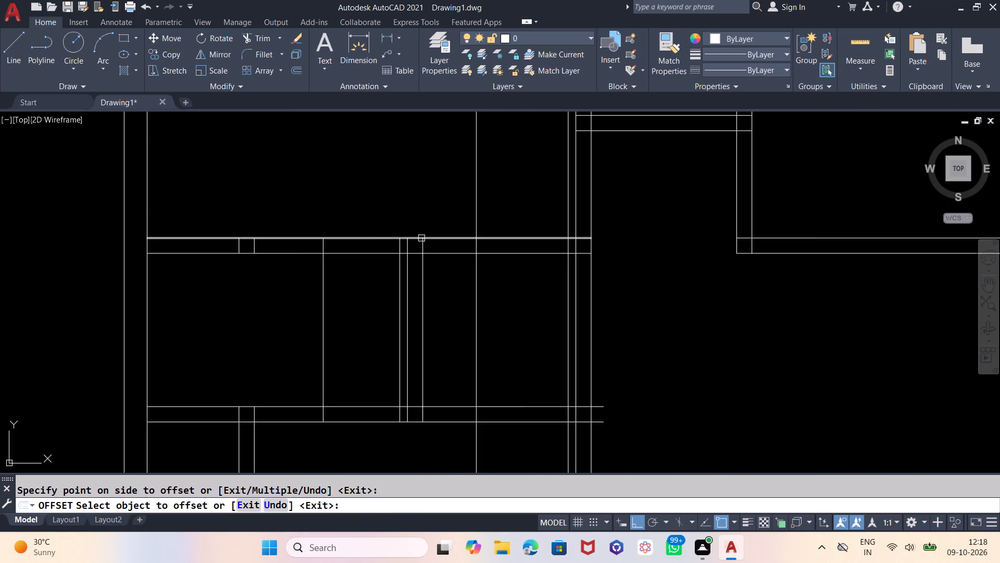
{"action": "scroll", "coordinate": [424, 239], "scroll_direction": "down", "scroll_amount": 1}
{"action": "key", "text": "Escape"}
Trim the upper horizontal partition across the 3' opening beside the central wall, plus the 3' offset line between the two horizontal partitions.
{"action": "type", "text": "TR"}
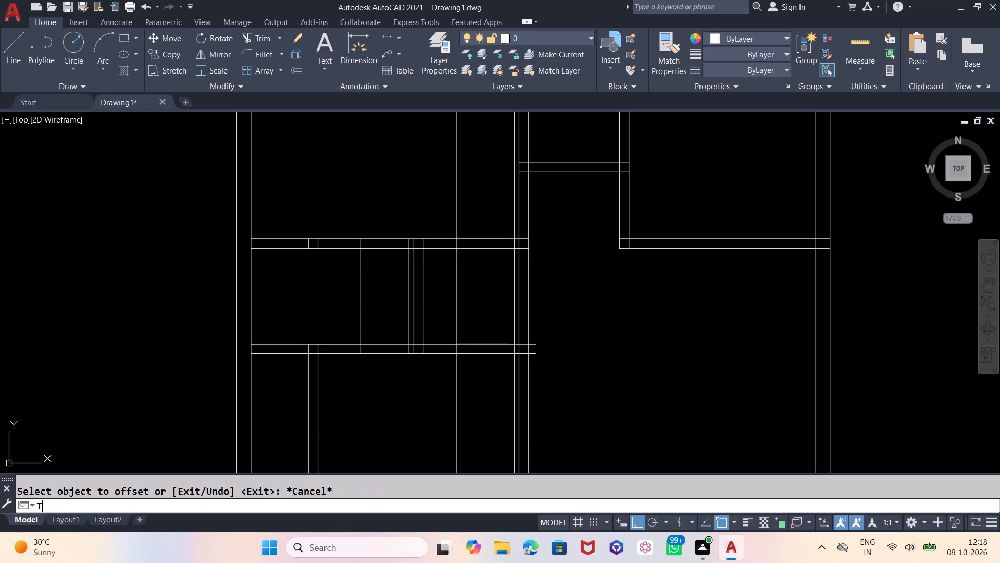
{"action": "key", "text": "Return"}
{"action": "key", "text": "Return"}
{"action": "left_click", "coordinate": [481, 268]}
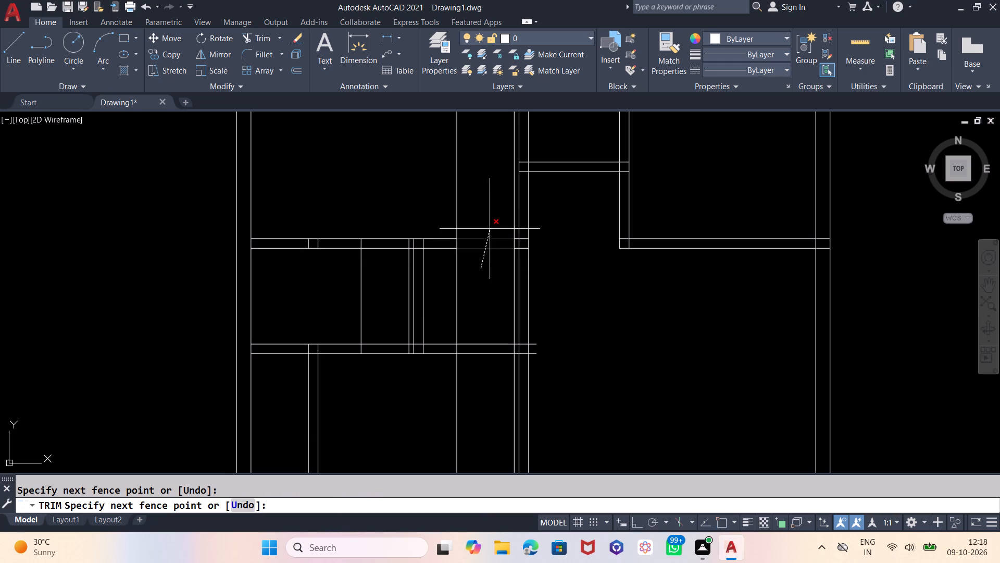
{"action": "left_click", "coordinate": [489, 223]}
{"action": "left_click", "coordinate": [484, 279]}
{"action": "left_click", "coordinate": [447, 292]}
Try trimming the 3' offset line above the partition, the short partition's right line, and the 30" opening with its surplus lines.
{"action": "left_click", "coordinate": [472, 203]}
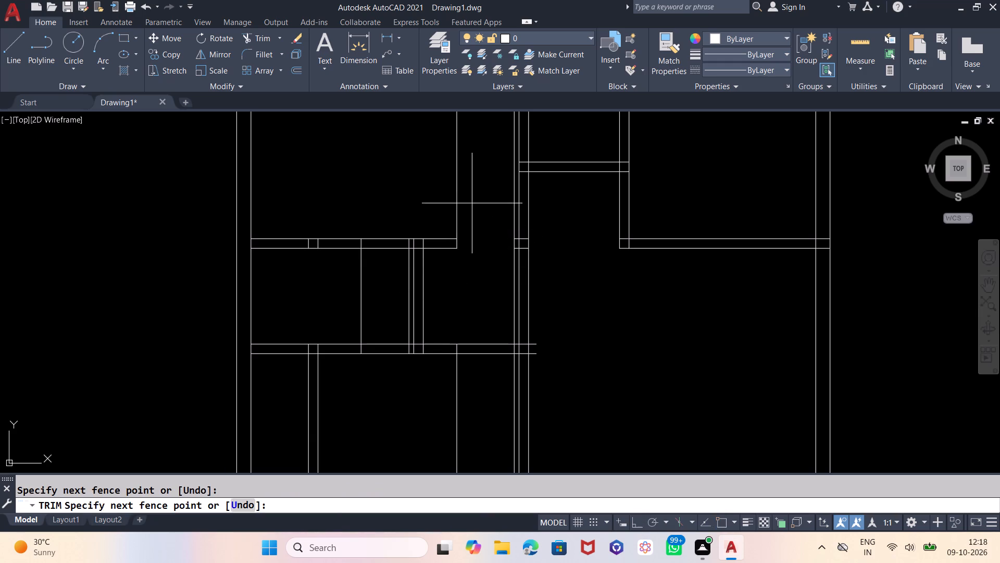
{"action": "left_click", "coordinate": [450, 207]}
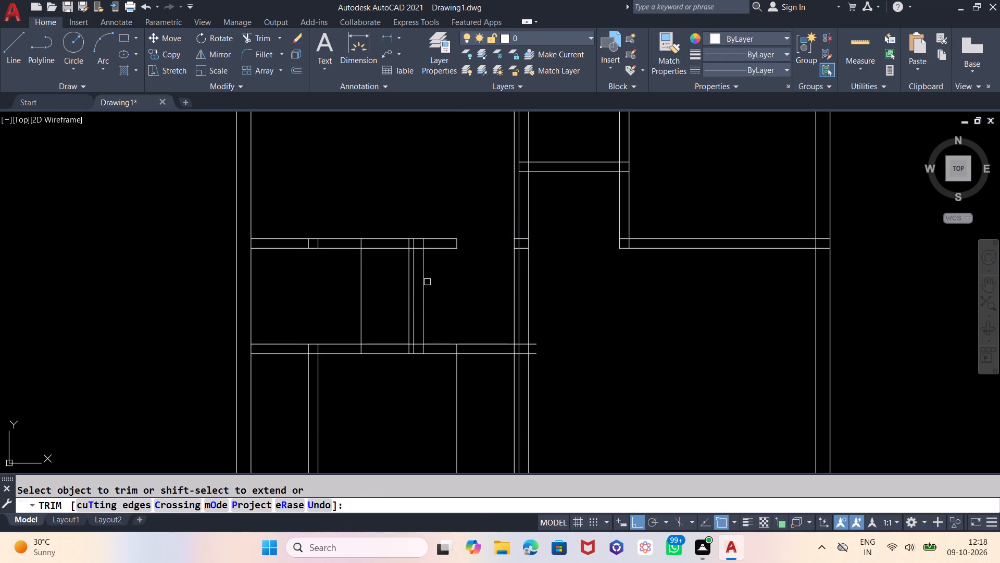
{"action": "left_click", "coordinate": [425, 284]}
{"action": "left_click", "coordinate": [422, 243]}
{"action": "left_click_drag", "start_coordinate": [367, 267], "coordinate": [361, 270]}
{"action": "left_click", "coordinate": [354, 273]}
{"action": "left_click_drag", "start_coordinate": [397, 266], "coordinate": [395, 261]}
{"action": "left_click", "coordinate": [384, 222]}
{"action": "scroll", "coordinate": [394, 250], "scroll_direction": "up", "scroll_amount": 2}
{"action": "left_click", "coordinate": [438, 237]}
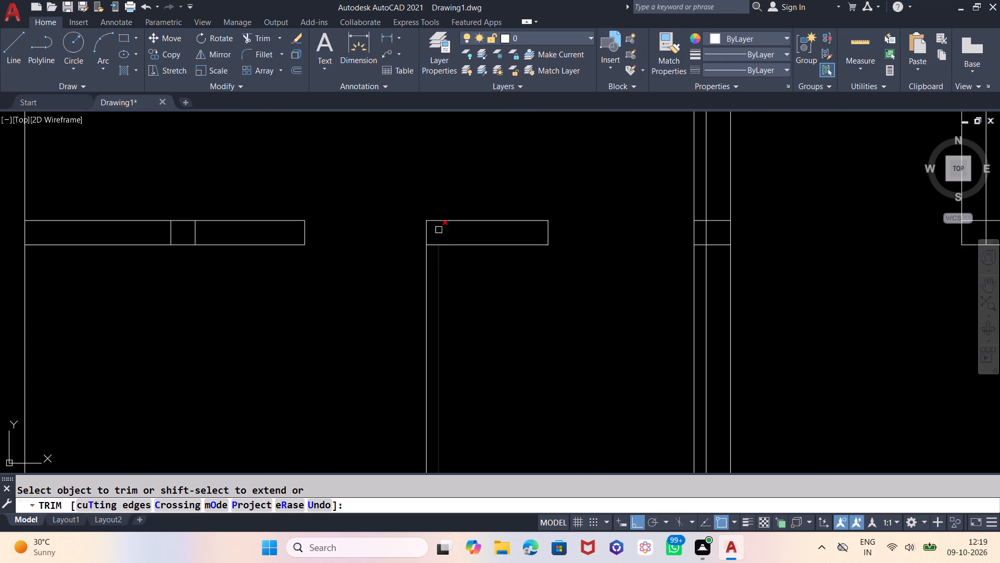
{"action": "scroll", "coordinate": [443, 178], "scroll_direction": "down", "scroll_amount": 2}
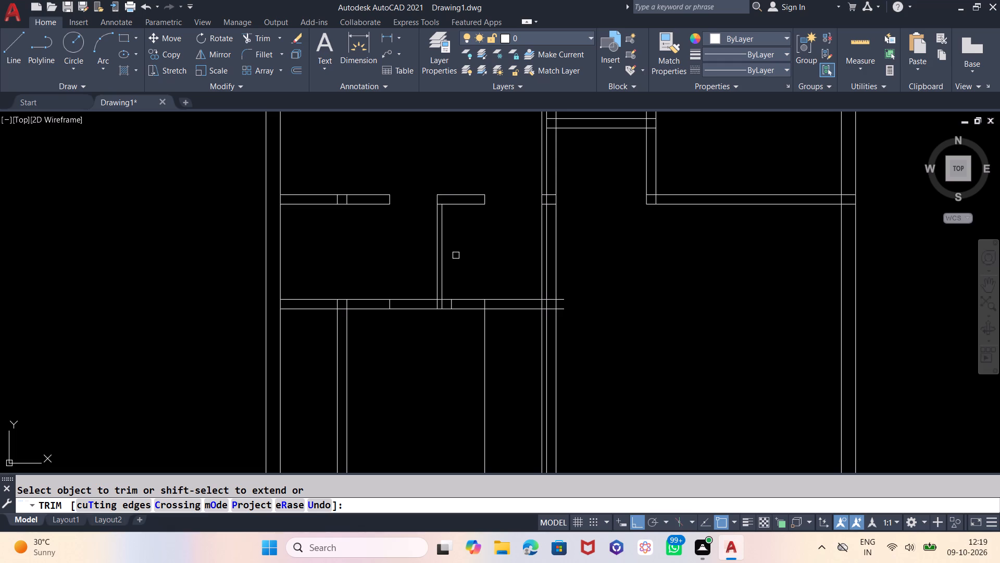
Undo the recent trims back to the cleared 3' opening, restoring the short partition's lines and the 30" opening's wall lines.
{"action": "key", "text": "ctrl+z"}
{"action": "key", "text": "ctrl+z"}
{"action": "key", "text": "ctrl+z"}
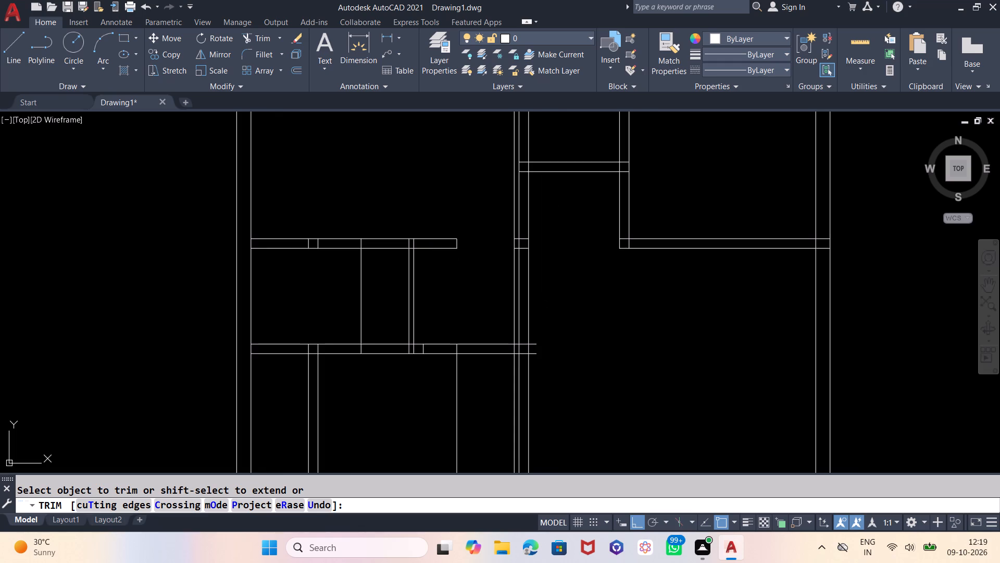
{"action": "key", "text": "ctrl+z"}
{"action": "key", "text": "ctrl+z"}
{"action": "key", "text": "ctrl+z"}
Trim the upper horizontal partition's lines across the 30" opening, plus the 30" offset line between the two horizontal partitions.
{"action": "left_click", "coordinate": [395, 262]}
{"action": "left_click", "coordinate": [393, 227]}
{"action": "left_click", "coordinate": [368, 259]}
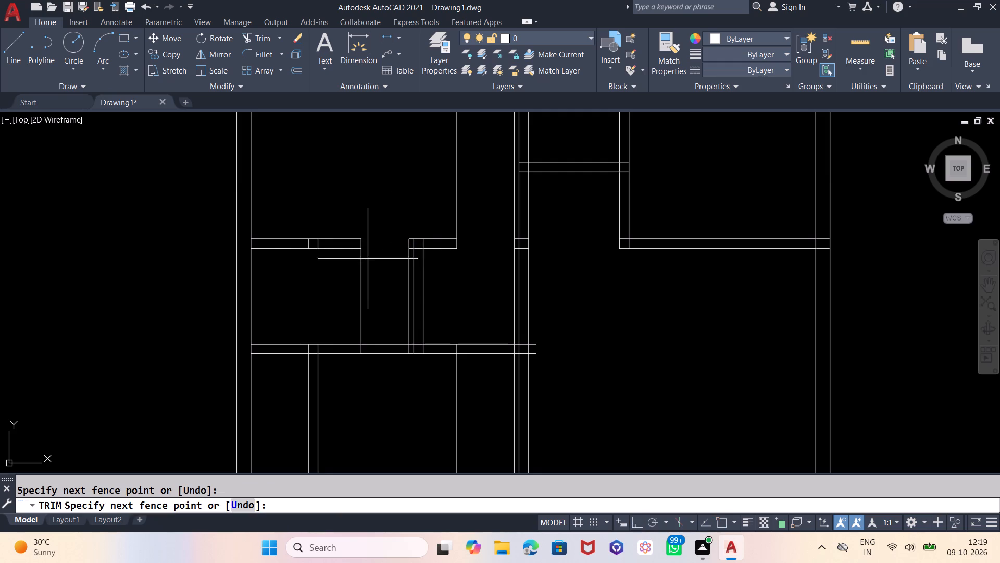
{"action": "left_click", "coordinate": [359, 272]}
Trim the short crossing pieces inside the upper horizontal partition and the middle line of the short vertical partition.
{"action": "left_click", "coordinate": [308, 243]}
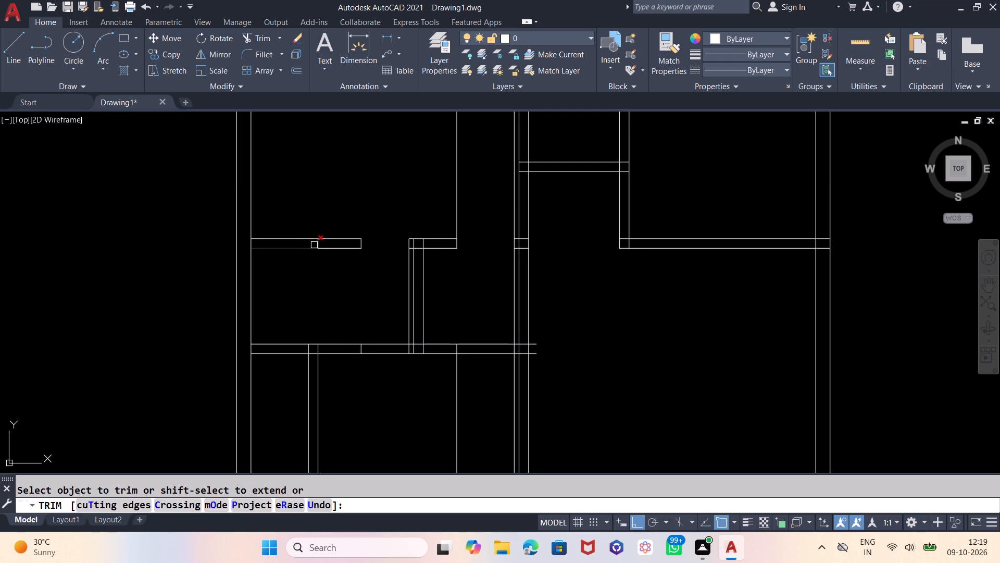
{"action": "left_click", "coordinate": [319, 244]}
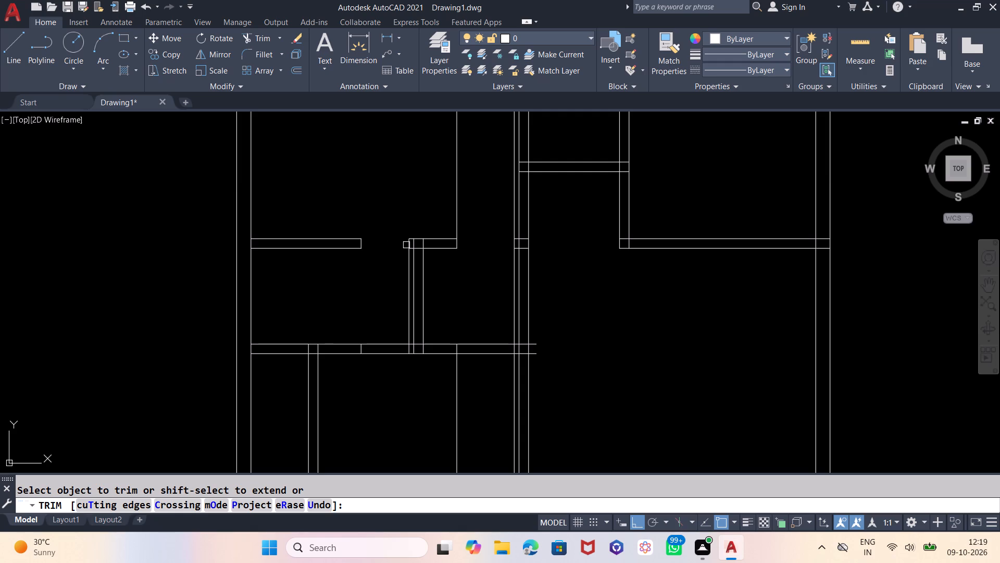
{"action": "left_click", "coordinate": [415, 244]}
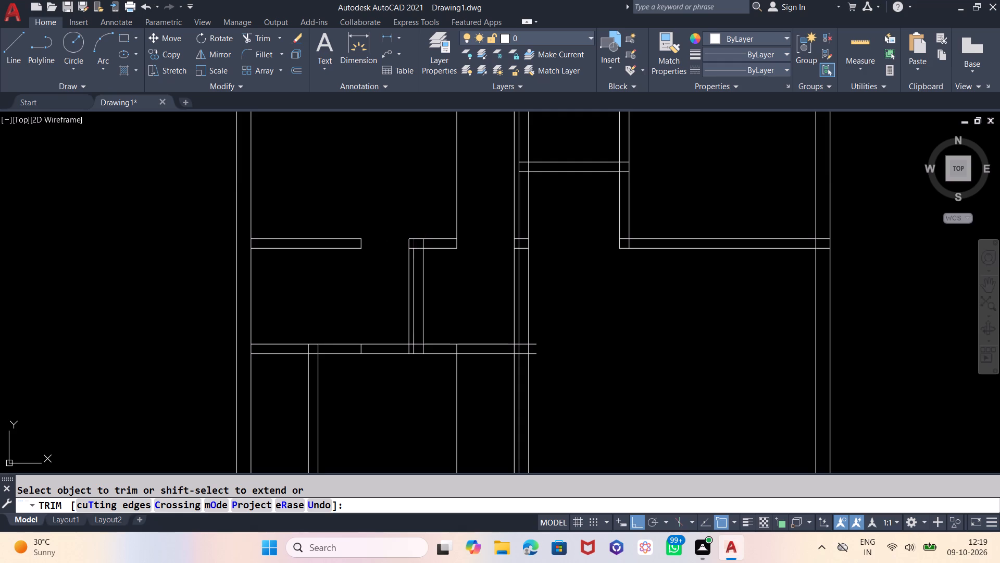
{"action": "left_click", "coordinate": [415, 253]}
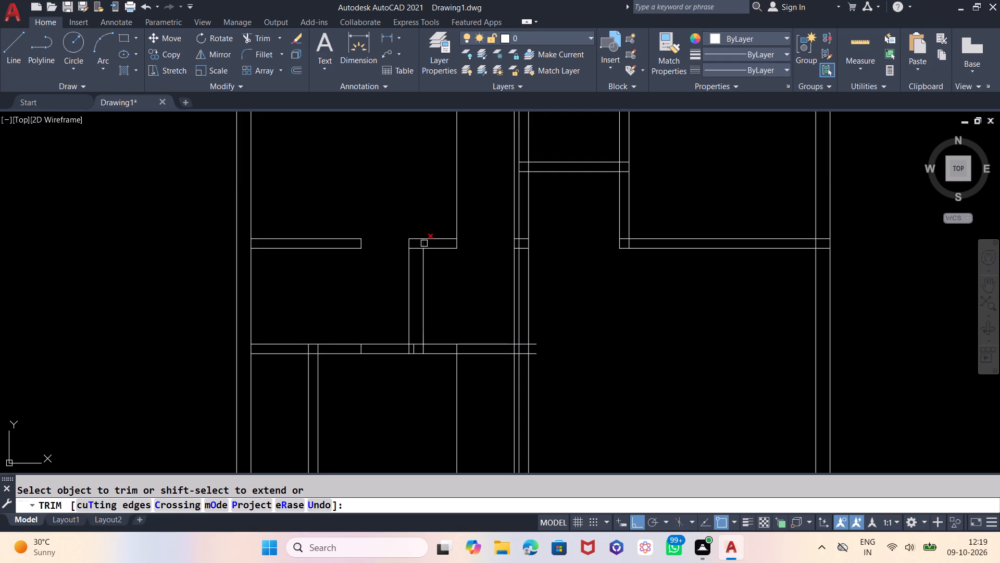
{"action": "left_click", "coordinate": [415, 246]}
{"action": "left_click", "coordinate": [423, 243]}
Trim the surplus 3' offset line running up through the upper-left room above the horizontal partition.
{"action": "left_click", "coordinate": [454, 228]}
{"action": "scroll", "coordinate": [384, 275], "scroll_direction": "down", "scroll_amount": 1}
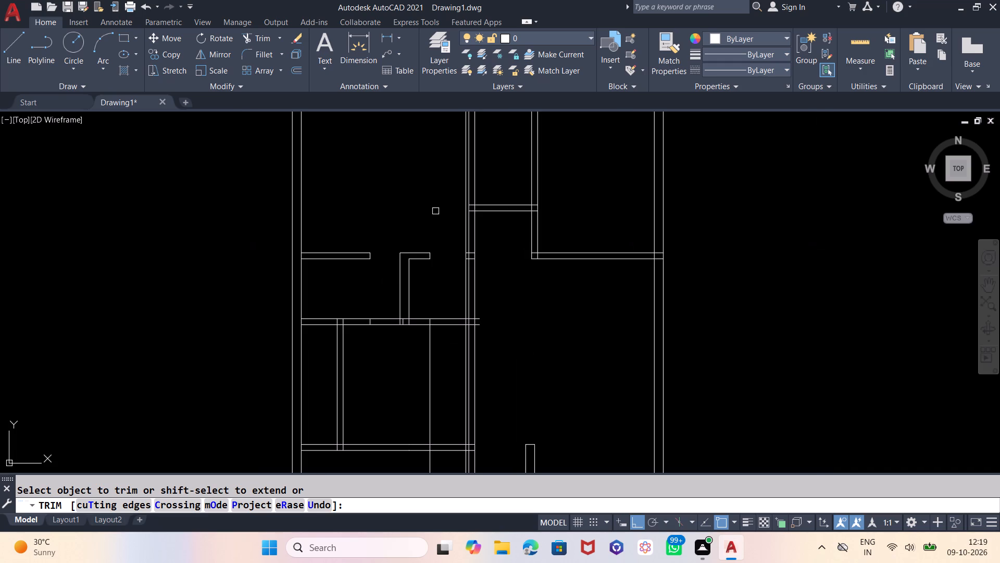
Check the clear width of the door opening in the upper horizontal partition with the Dimension tool.
{"action": "scroll", "coordinate": [388, 259], "scroll_direction": "up", "scroll_amount": 2}
{"action": "left_click", "coordinate": [368, 50]}
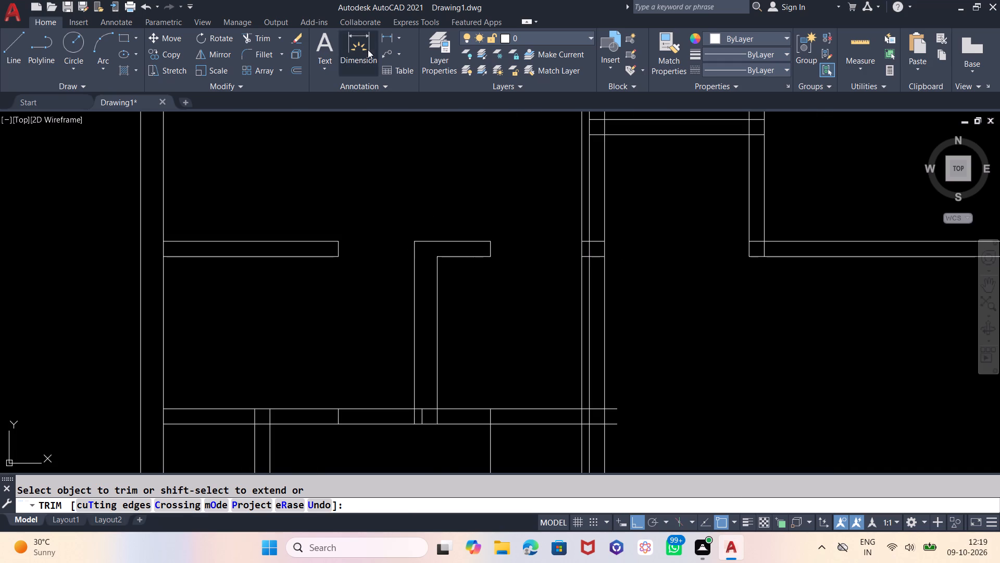
{"action": "scroll", "coordinate": [334, 247], "scroll_direction": "up", "scroll_amount": 1}
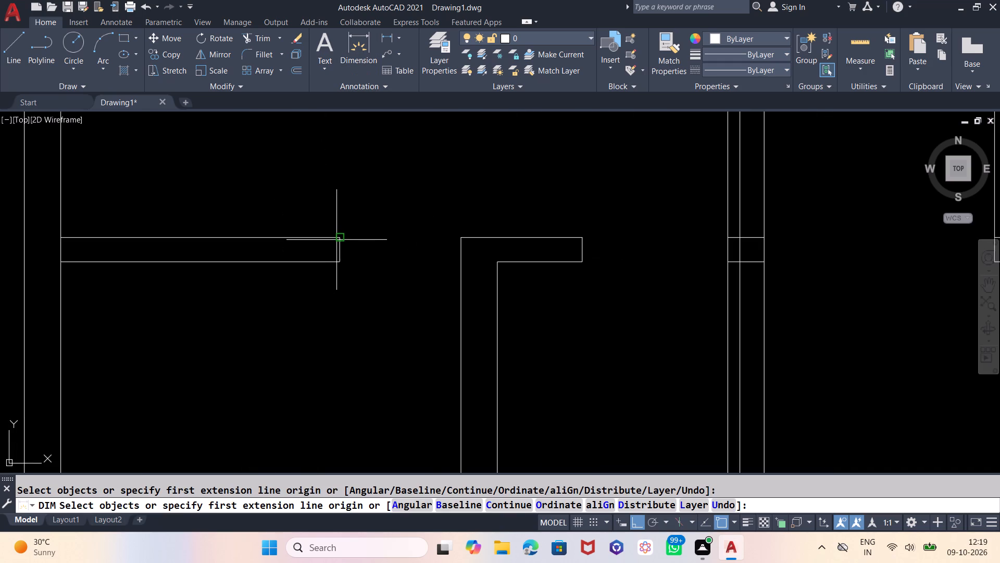
{"action": "left_click", "coordinate": [336, 240]}
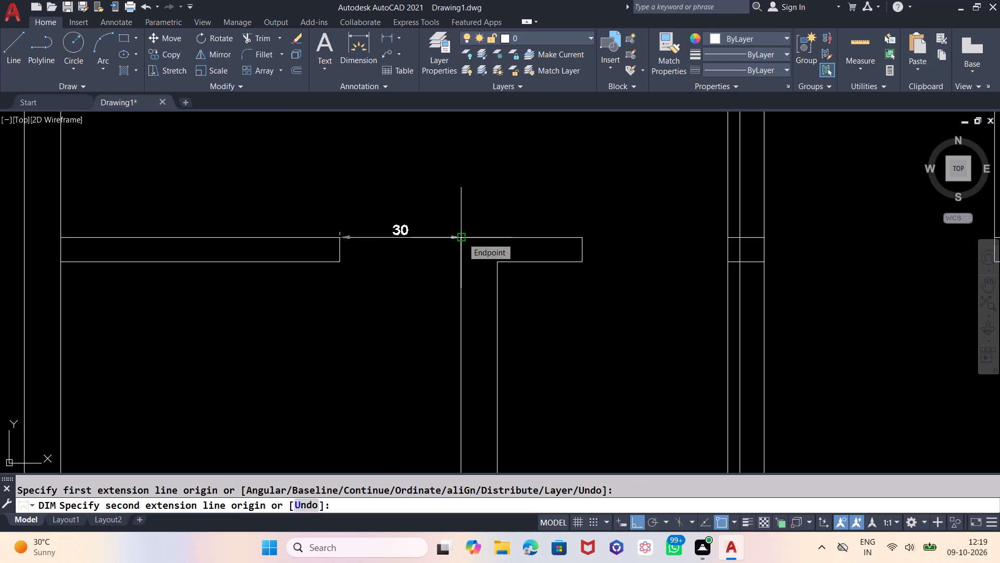
{"action": "key", "text": "Escape"}
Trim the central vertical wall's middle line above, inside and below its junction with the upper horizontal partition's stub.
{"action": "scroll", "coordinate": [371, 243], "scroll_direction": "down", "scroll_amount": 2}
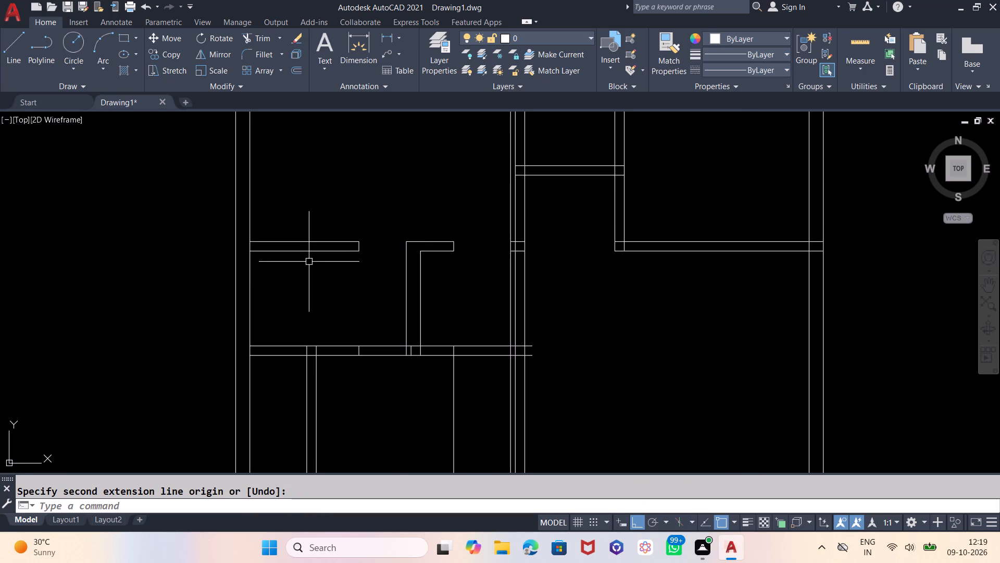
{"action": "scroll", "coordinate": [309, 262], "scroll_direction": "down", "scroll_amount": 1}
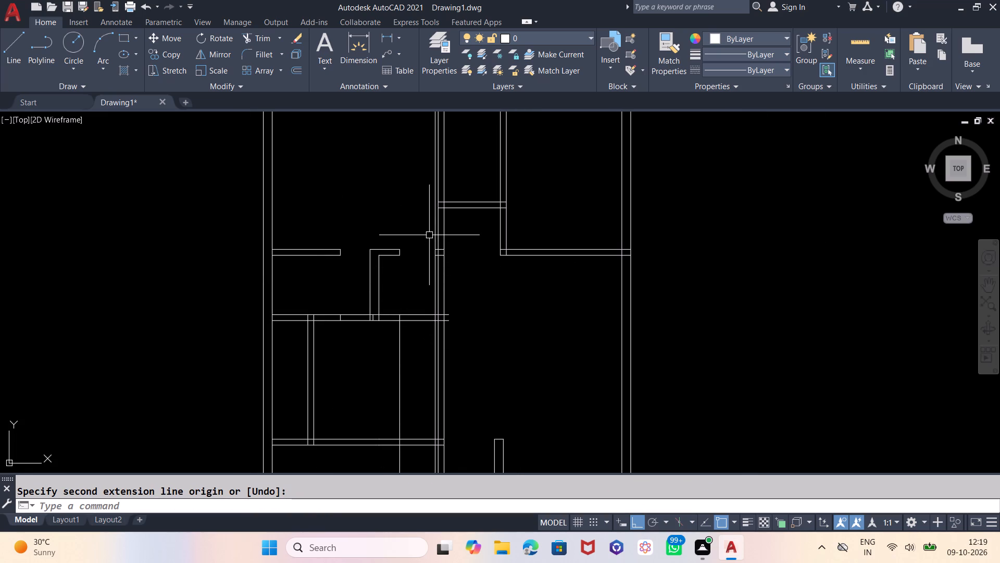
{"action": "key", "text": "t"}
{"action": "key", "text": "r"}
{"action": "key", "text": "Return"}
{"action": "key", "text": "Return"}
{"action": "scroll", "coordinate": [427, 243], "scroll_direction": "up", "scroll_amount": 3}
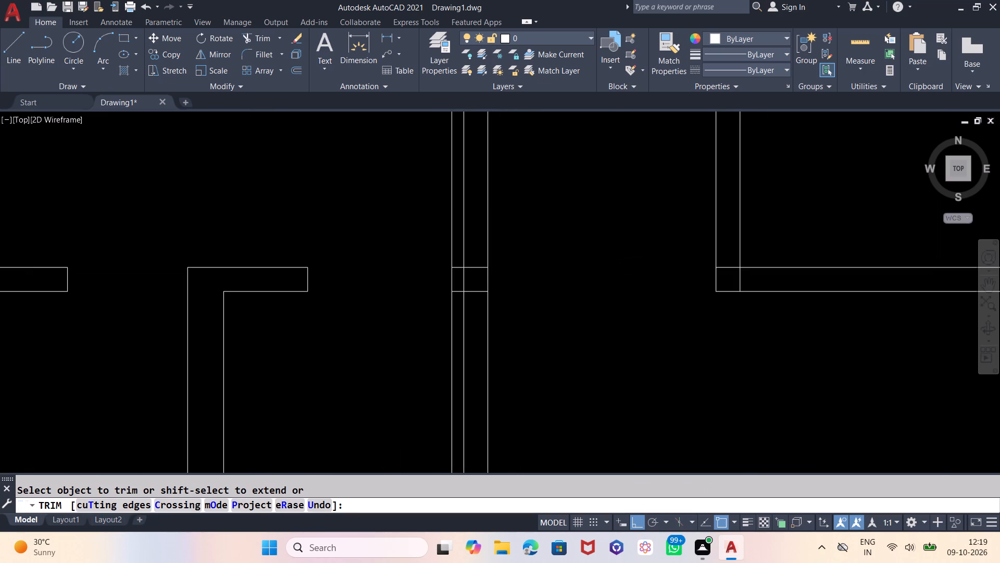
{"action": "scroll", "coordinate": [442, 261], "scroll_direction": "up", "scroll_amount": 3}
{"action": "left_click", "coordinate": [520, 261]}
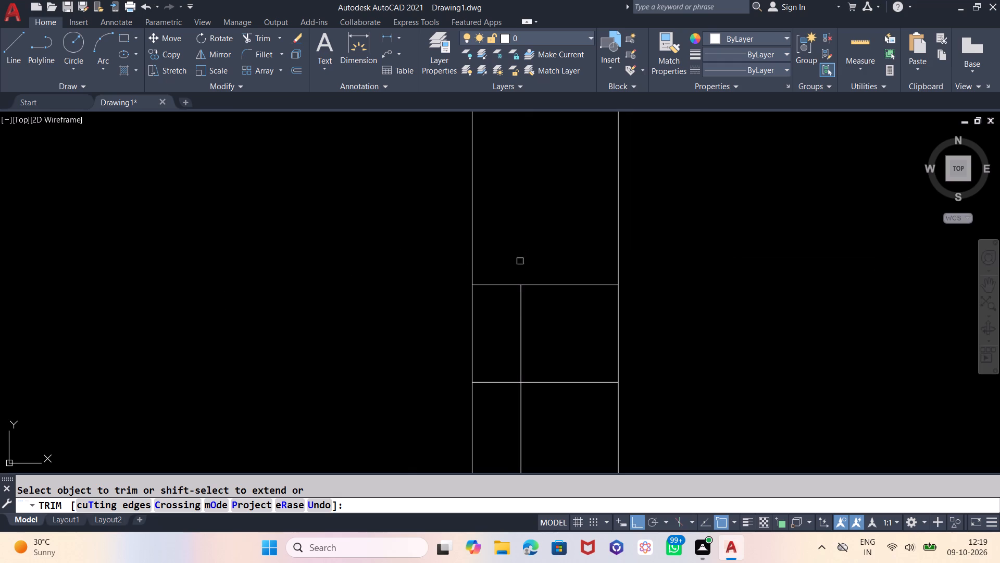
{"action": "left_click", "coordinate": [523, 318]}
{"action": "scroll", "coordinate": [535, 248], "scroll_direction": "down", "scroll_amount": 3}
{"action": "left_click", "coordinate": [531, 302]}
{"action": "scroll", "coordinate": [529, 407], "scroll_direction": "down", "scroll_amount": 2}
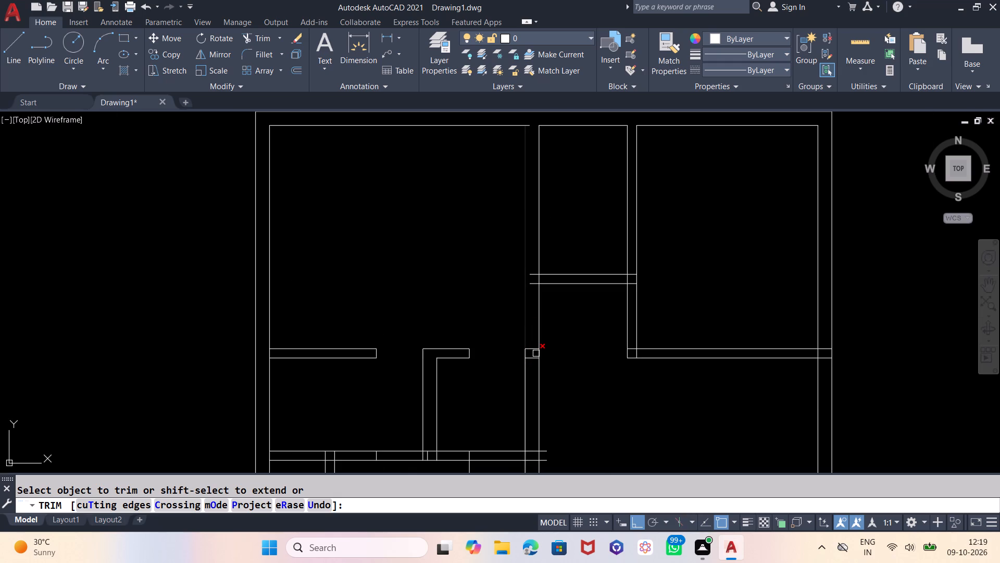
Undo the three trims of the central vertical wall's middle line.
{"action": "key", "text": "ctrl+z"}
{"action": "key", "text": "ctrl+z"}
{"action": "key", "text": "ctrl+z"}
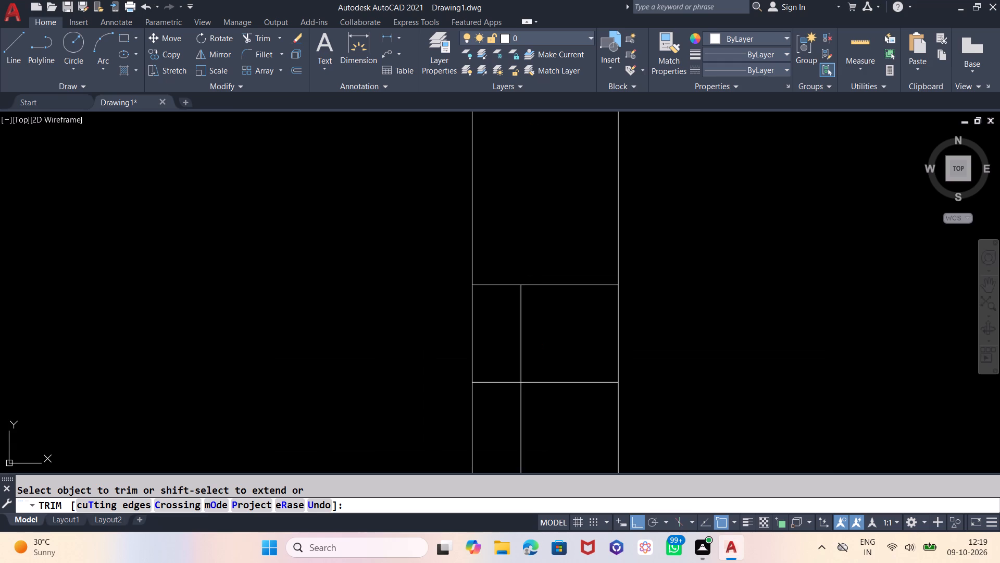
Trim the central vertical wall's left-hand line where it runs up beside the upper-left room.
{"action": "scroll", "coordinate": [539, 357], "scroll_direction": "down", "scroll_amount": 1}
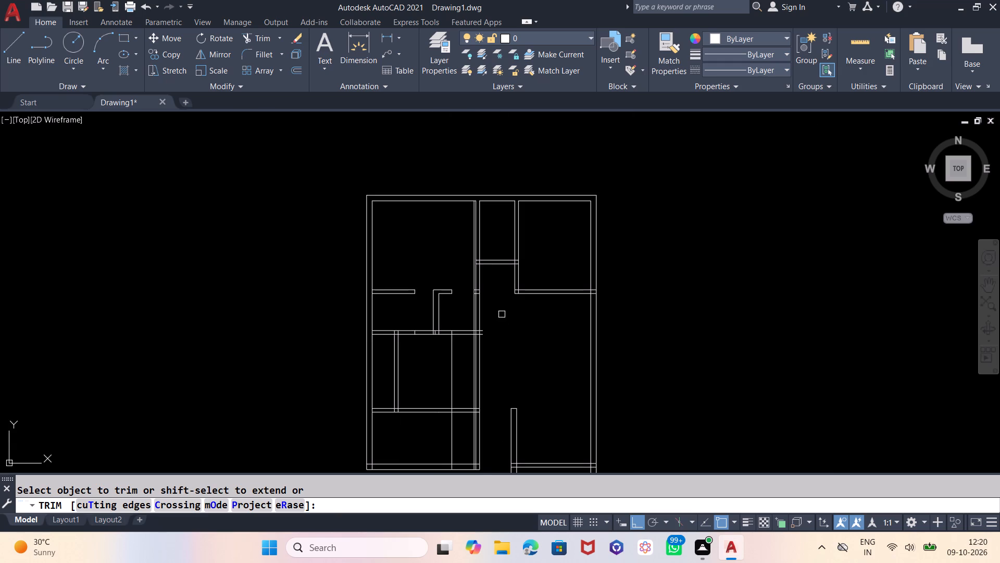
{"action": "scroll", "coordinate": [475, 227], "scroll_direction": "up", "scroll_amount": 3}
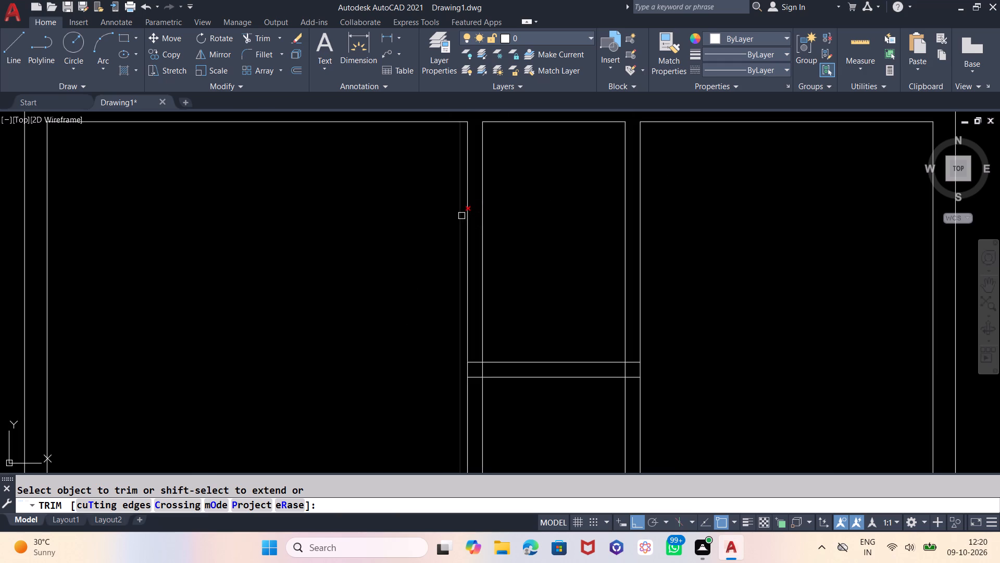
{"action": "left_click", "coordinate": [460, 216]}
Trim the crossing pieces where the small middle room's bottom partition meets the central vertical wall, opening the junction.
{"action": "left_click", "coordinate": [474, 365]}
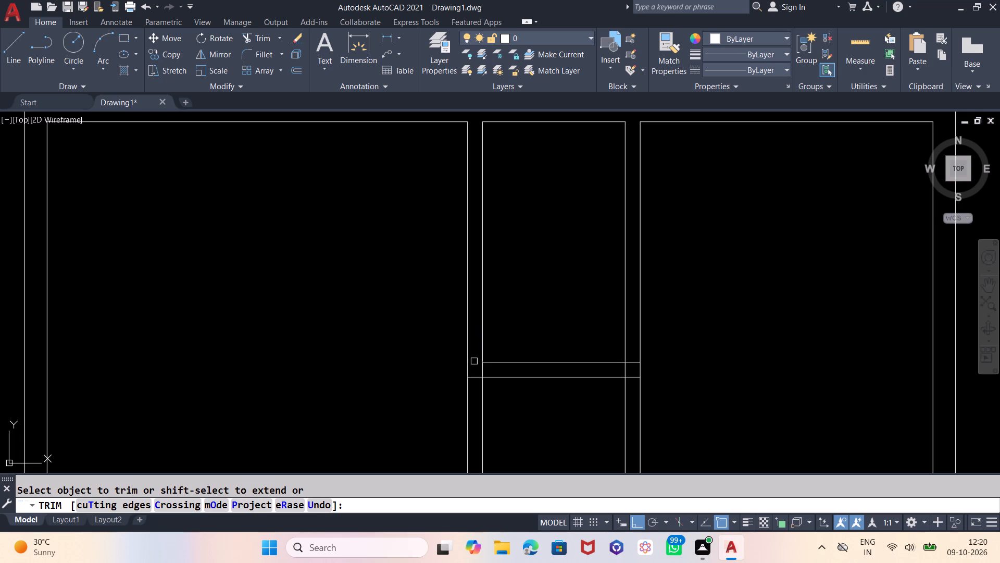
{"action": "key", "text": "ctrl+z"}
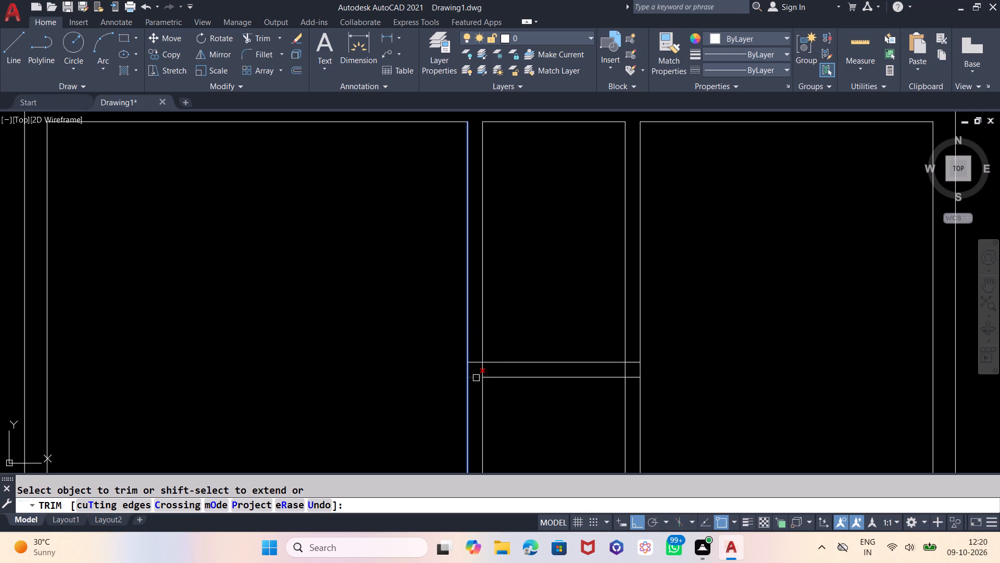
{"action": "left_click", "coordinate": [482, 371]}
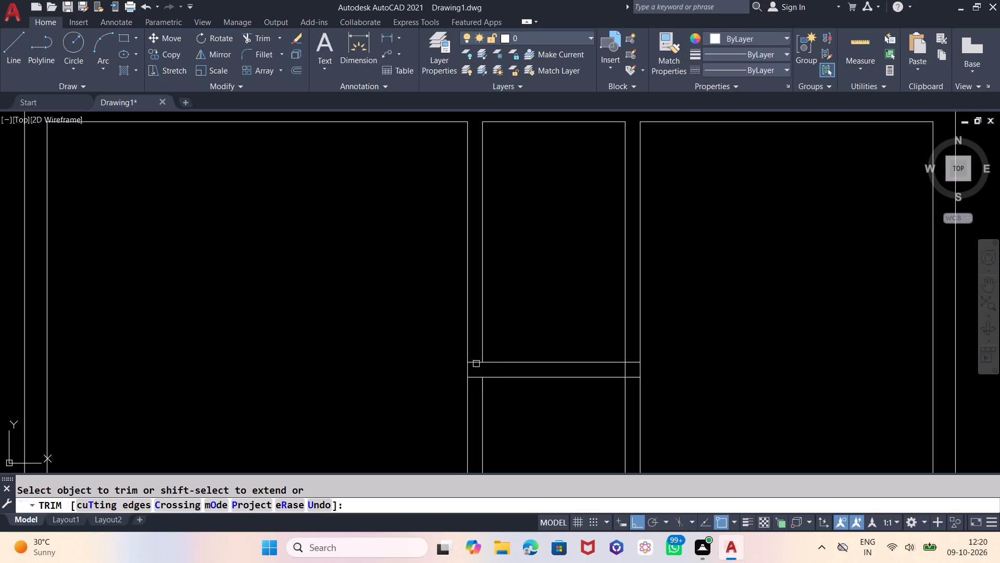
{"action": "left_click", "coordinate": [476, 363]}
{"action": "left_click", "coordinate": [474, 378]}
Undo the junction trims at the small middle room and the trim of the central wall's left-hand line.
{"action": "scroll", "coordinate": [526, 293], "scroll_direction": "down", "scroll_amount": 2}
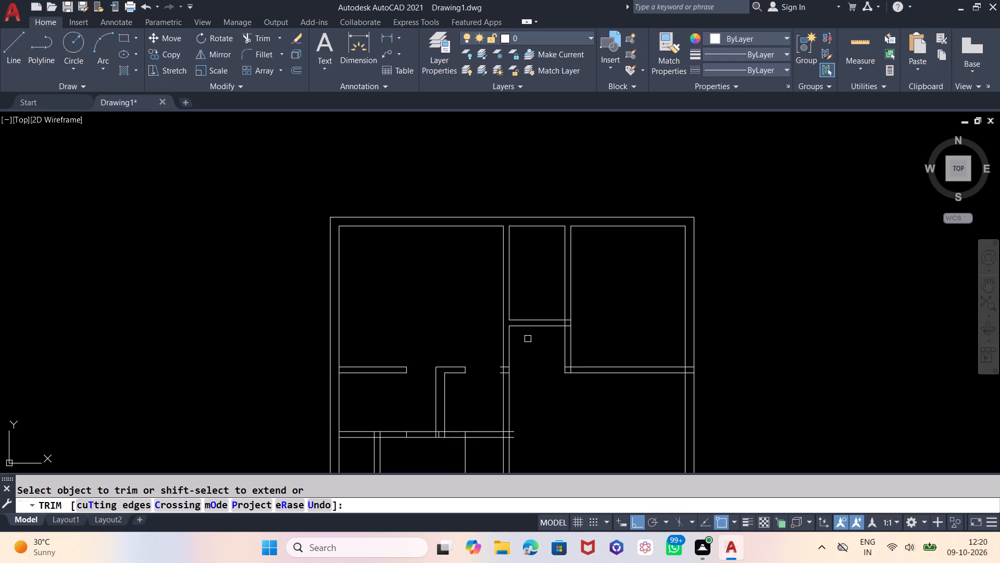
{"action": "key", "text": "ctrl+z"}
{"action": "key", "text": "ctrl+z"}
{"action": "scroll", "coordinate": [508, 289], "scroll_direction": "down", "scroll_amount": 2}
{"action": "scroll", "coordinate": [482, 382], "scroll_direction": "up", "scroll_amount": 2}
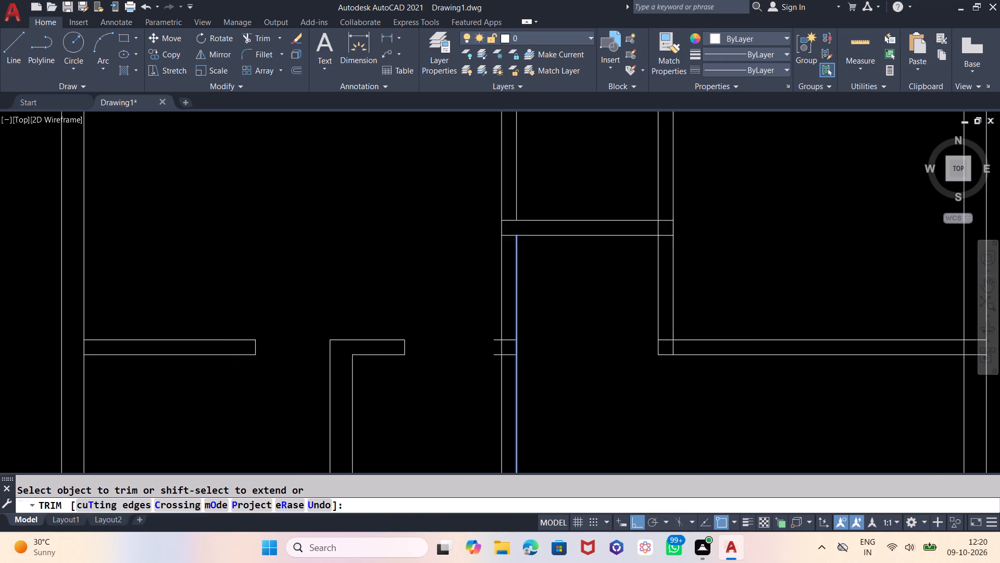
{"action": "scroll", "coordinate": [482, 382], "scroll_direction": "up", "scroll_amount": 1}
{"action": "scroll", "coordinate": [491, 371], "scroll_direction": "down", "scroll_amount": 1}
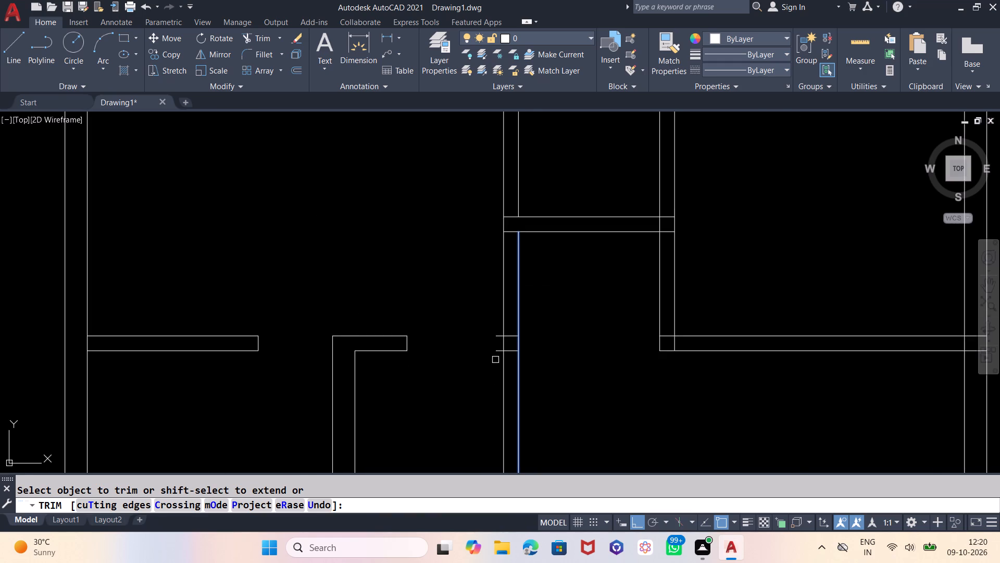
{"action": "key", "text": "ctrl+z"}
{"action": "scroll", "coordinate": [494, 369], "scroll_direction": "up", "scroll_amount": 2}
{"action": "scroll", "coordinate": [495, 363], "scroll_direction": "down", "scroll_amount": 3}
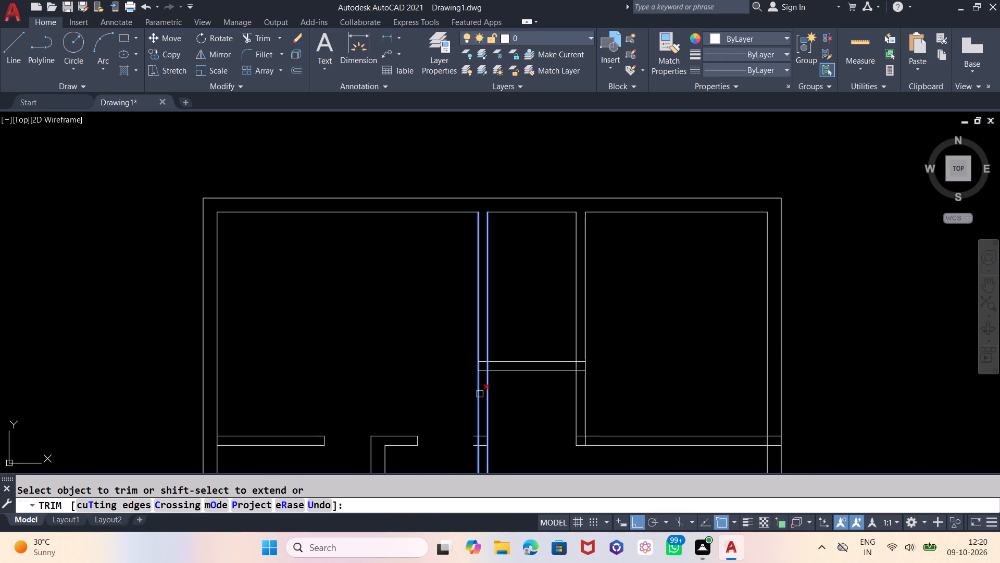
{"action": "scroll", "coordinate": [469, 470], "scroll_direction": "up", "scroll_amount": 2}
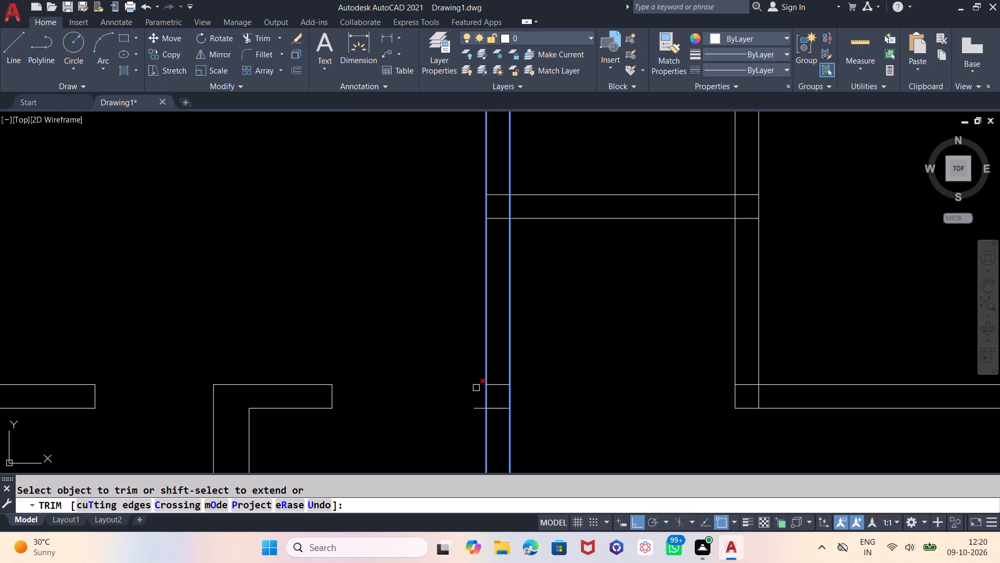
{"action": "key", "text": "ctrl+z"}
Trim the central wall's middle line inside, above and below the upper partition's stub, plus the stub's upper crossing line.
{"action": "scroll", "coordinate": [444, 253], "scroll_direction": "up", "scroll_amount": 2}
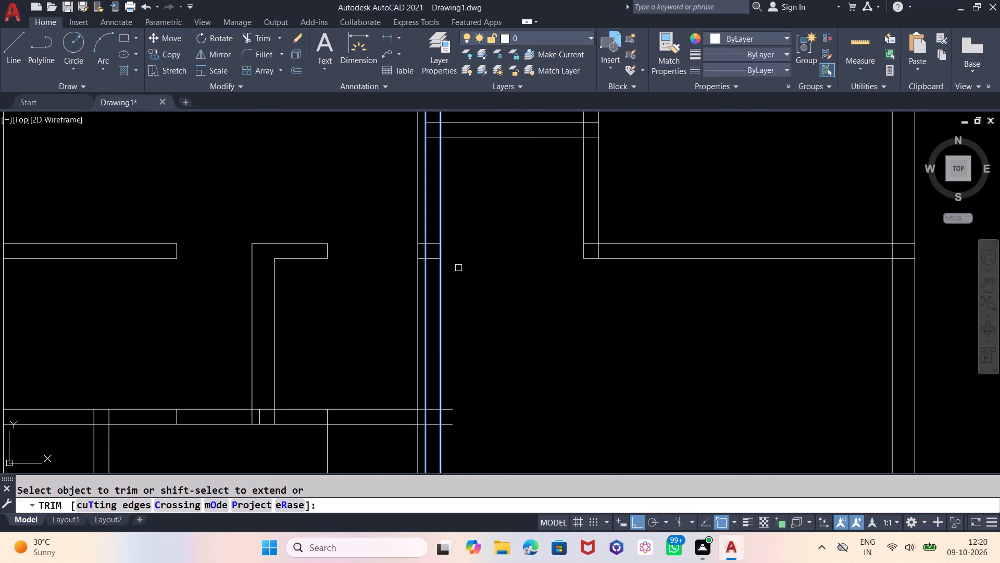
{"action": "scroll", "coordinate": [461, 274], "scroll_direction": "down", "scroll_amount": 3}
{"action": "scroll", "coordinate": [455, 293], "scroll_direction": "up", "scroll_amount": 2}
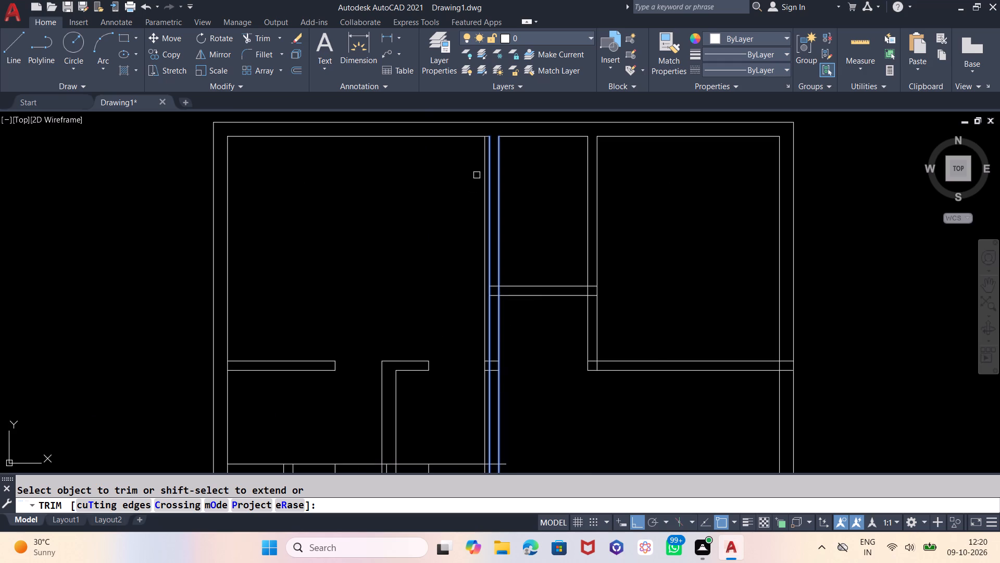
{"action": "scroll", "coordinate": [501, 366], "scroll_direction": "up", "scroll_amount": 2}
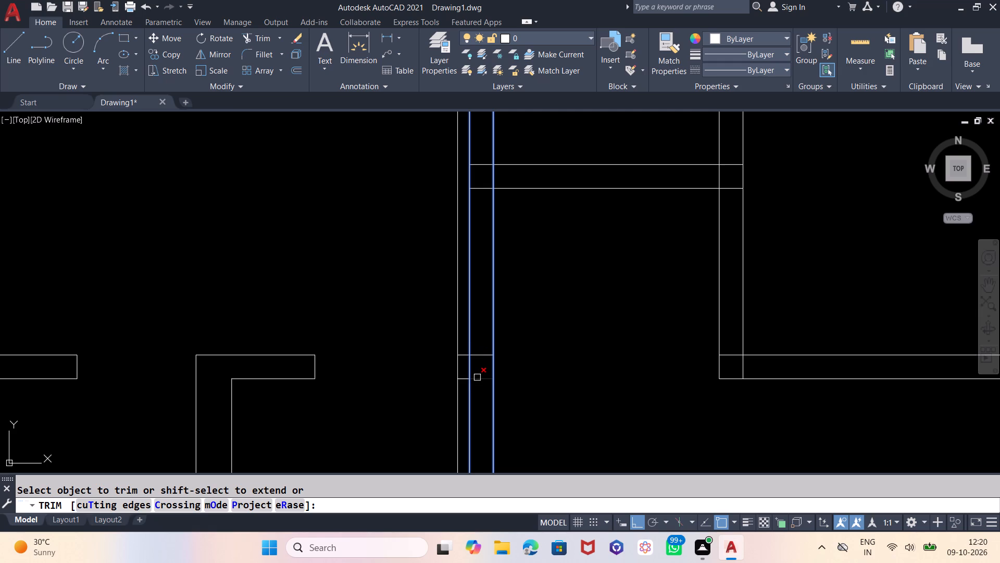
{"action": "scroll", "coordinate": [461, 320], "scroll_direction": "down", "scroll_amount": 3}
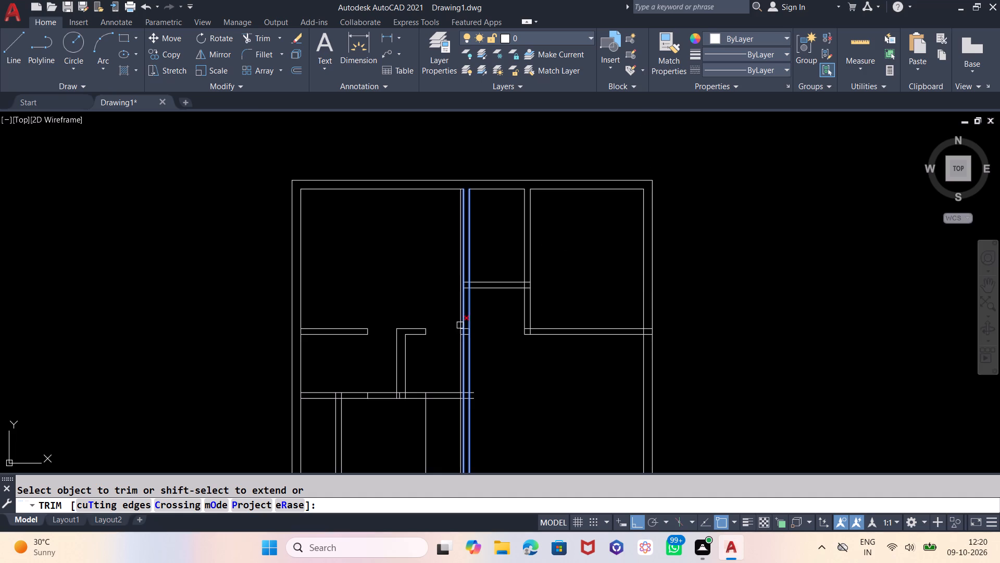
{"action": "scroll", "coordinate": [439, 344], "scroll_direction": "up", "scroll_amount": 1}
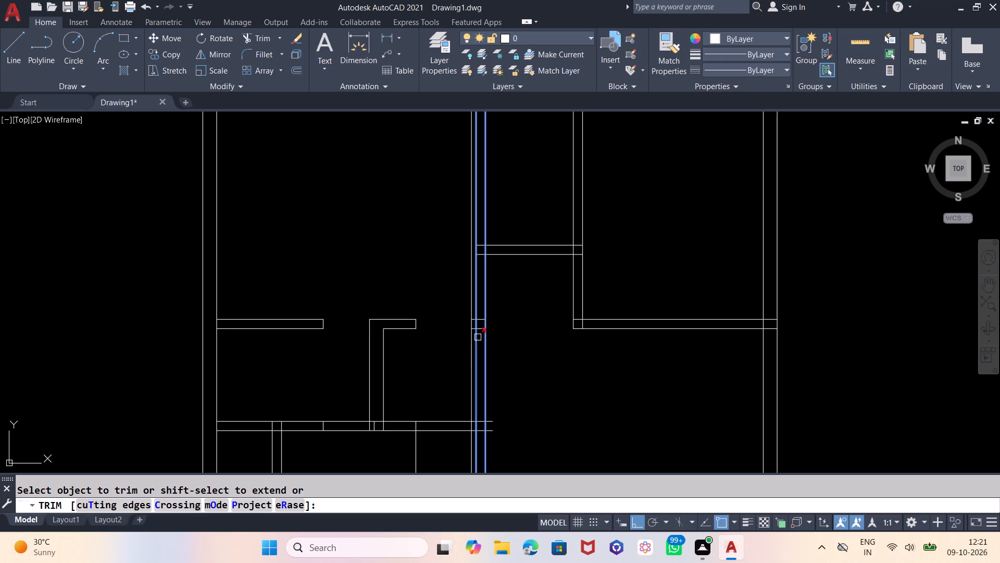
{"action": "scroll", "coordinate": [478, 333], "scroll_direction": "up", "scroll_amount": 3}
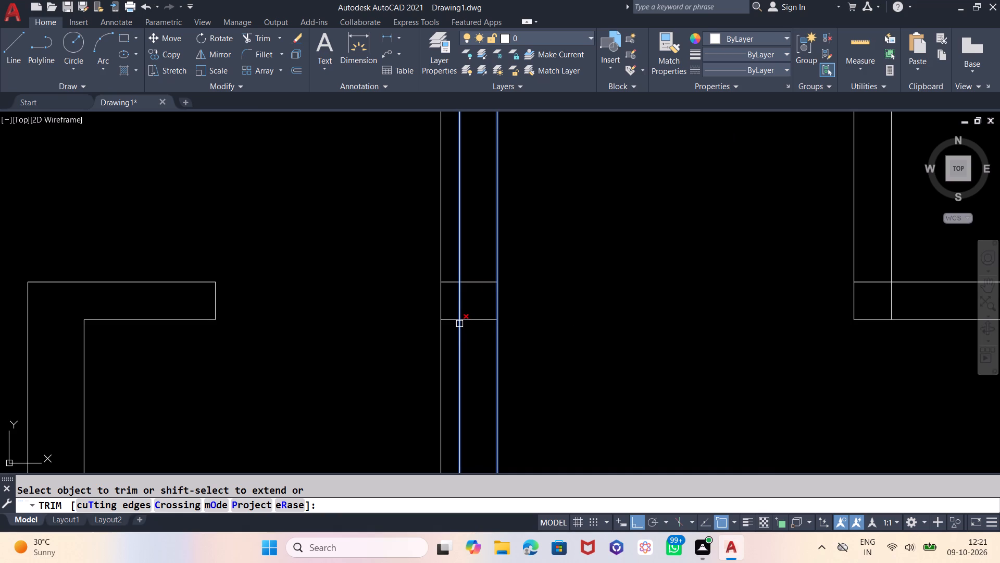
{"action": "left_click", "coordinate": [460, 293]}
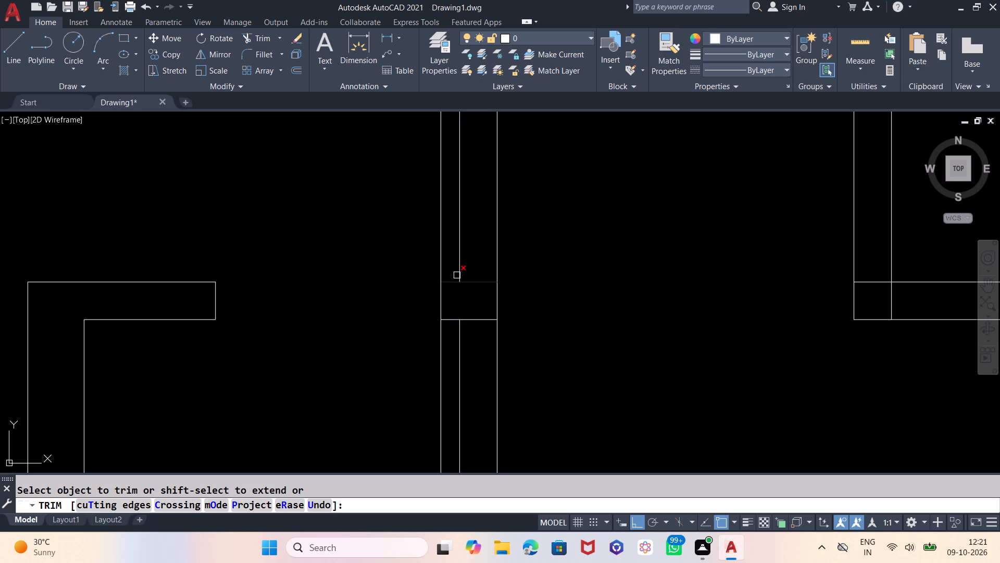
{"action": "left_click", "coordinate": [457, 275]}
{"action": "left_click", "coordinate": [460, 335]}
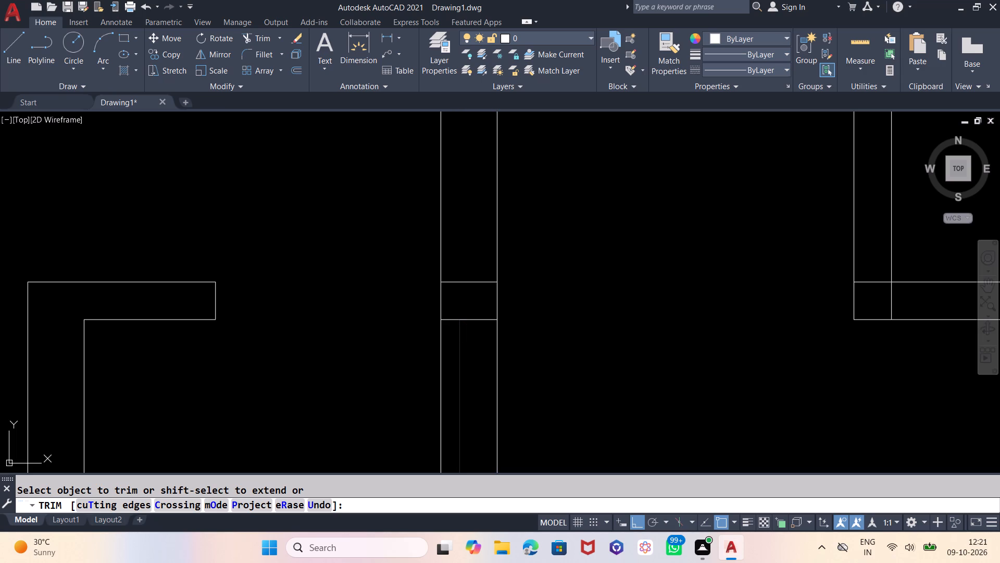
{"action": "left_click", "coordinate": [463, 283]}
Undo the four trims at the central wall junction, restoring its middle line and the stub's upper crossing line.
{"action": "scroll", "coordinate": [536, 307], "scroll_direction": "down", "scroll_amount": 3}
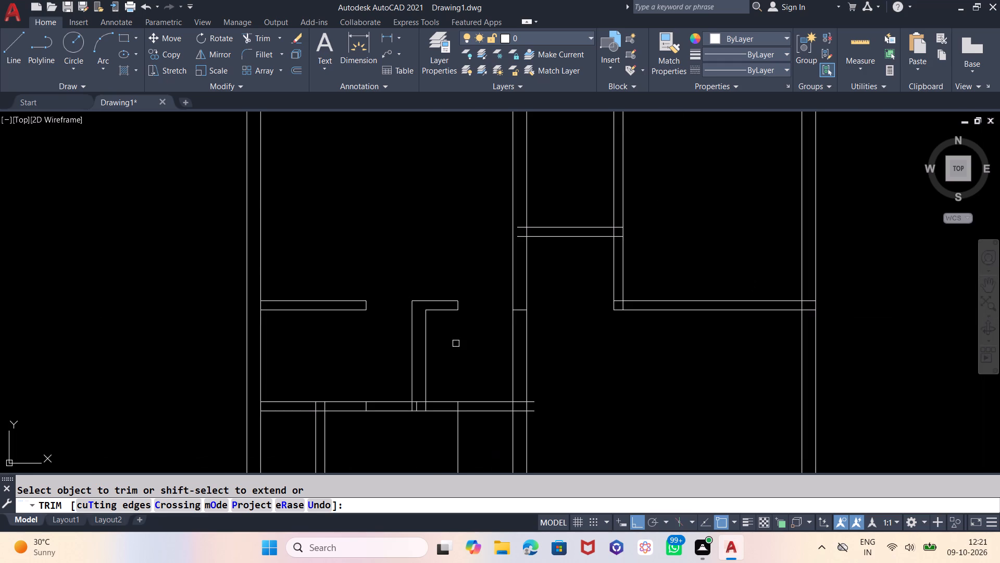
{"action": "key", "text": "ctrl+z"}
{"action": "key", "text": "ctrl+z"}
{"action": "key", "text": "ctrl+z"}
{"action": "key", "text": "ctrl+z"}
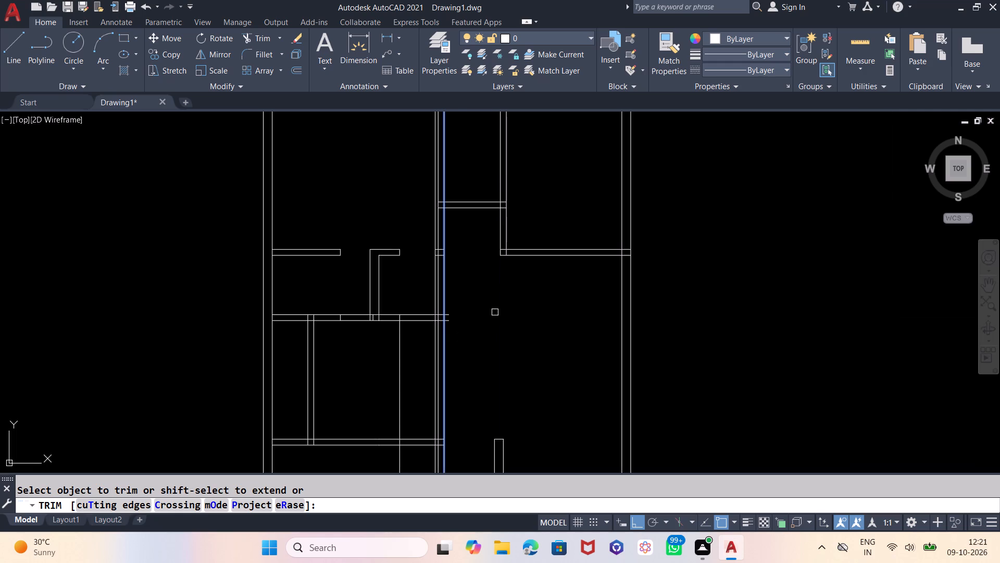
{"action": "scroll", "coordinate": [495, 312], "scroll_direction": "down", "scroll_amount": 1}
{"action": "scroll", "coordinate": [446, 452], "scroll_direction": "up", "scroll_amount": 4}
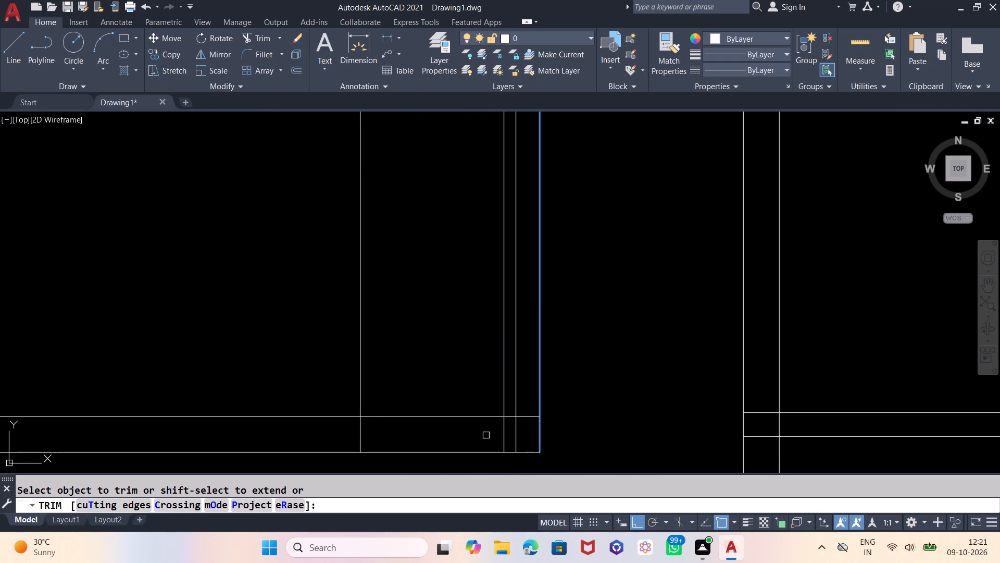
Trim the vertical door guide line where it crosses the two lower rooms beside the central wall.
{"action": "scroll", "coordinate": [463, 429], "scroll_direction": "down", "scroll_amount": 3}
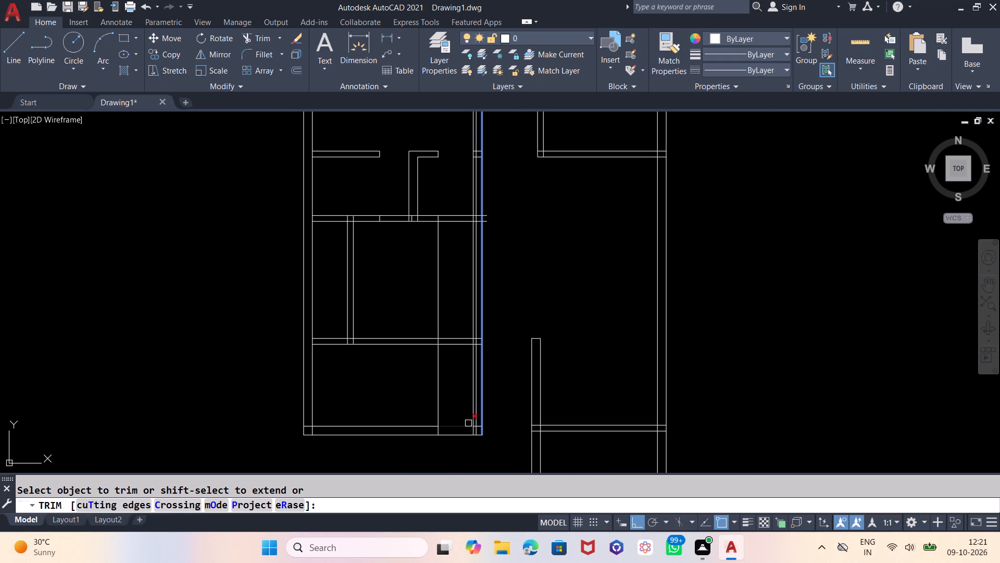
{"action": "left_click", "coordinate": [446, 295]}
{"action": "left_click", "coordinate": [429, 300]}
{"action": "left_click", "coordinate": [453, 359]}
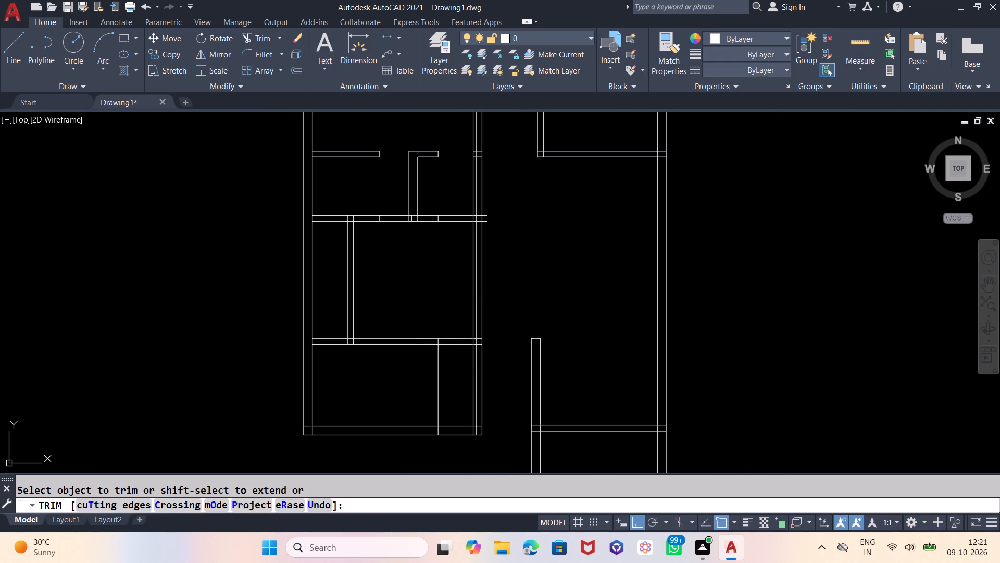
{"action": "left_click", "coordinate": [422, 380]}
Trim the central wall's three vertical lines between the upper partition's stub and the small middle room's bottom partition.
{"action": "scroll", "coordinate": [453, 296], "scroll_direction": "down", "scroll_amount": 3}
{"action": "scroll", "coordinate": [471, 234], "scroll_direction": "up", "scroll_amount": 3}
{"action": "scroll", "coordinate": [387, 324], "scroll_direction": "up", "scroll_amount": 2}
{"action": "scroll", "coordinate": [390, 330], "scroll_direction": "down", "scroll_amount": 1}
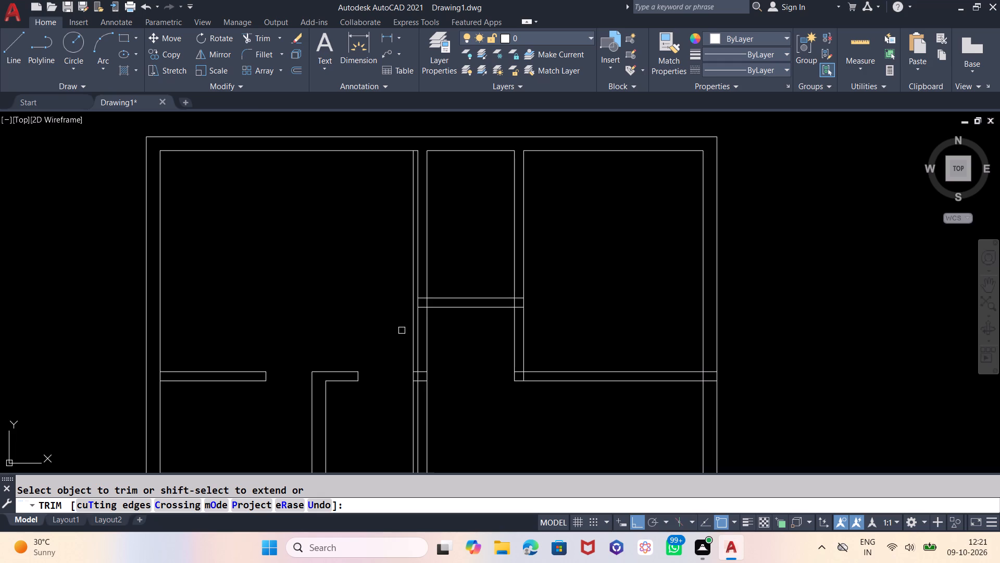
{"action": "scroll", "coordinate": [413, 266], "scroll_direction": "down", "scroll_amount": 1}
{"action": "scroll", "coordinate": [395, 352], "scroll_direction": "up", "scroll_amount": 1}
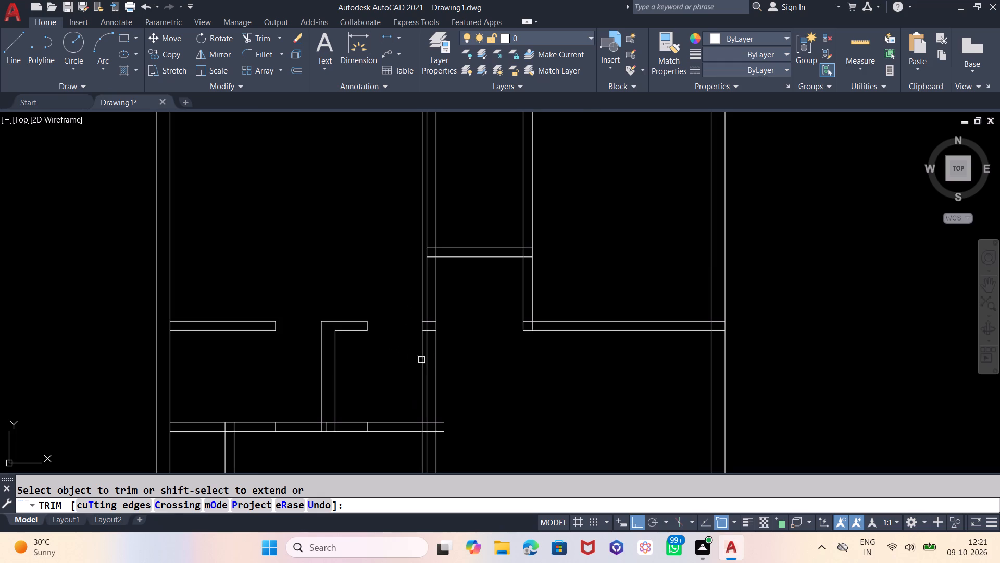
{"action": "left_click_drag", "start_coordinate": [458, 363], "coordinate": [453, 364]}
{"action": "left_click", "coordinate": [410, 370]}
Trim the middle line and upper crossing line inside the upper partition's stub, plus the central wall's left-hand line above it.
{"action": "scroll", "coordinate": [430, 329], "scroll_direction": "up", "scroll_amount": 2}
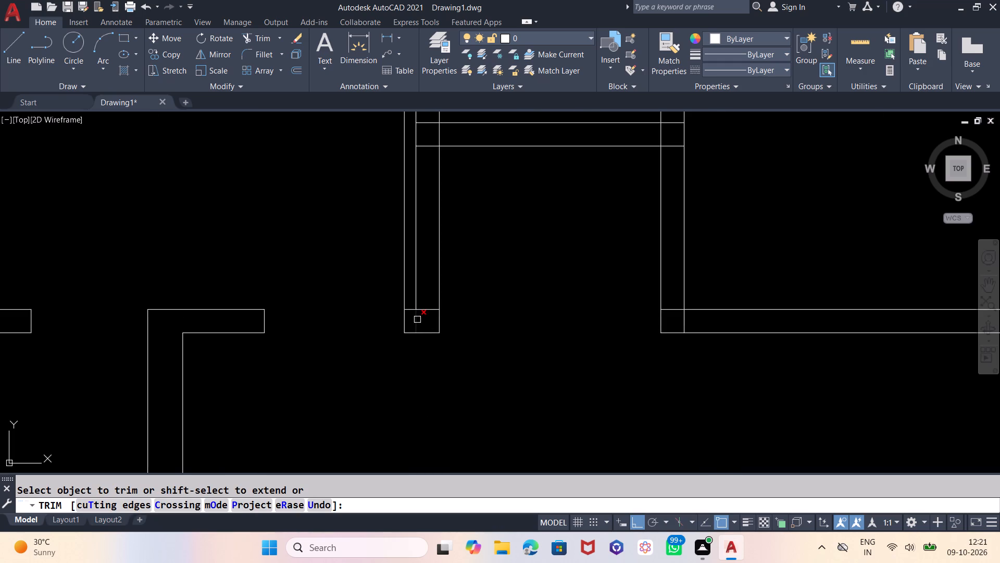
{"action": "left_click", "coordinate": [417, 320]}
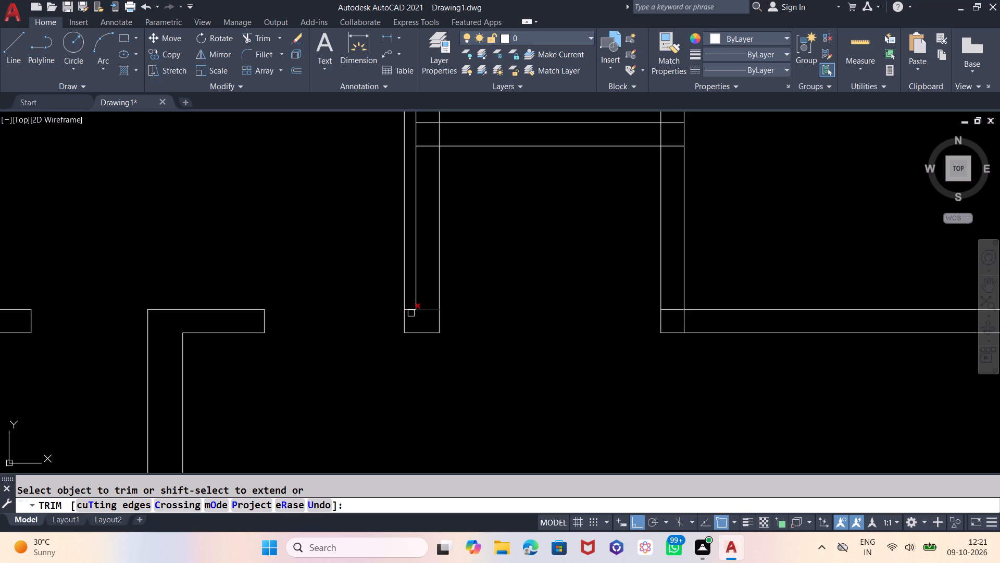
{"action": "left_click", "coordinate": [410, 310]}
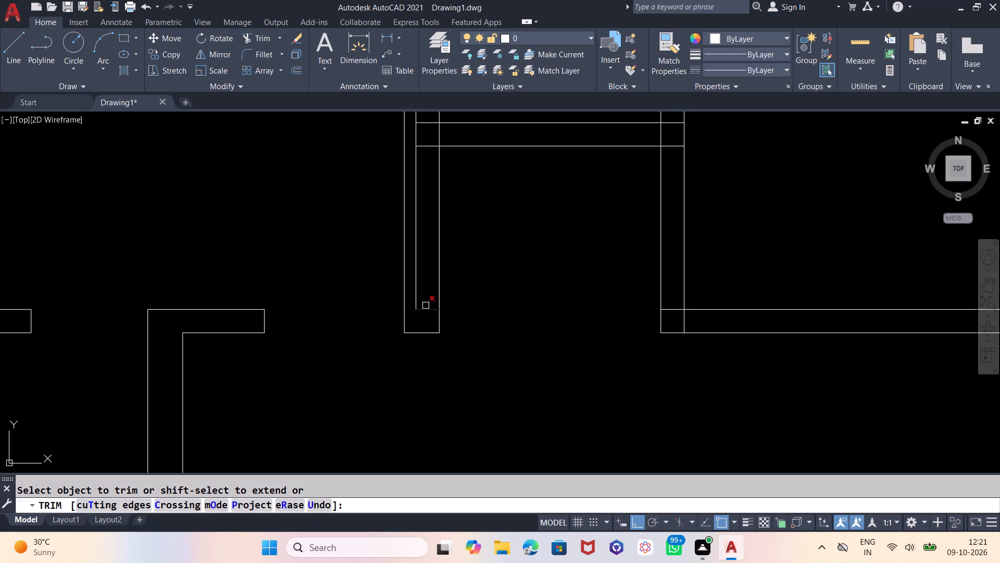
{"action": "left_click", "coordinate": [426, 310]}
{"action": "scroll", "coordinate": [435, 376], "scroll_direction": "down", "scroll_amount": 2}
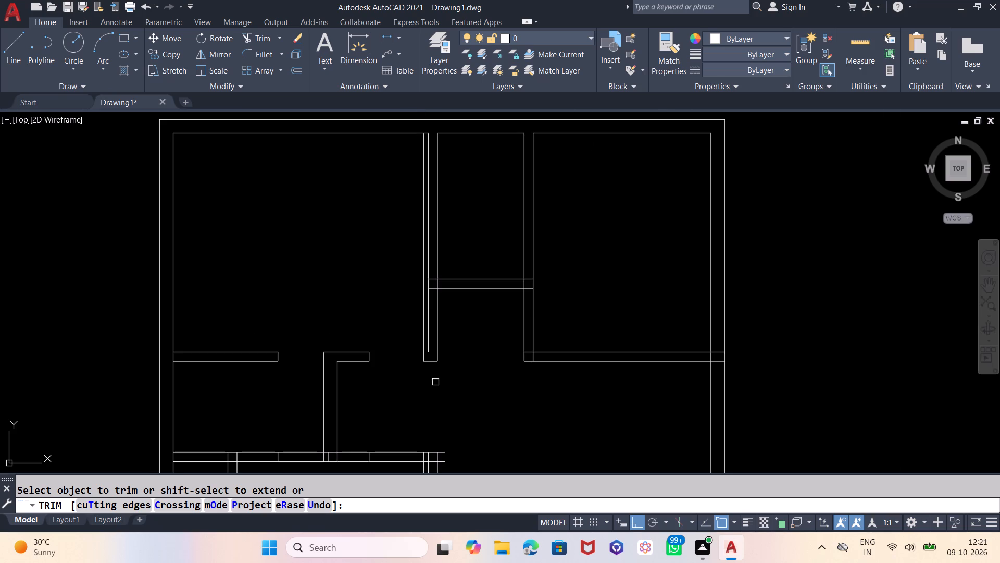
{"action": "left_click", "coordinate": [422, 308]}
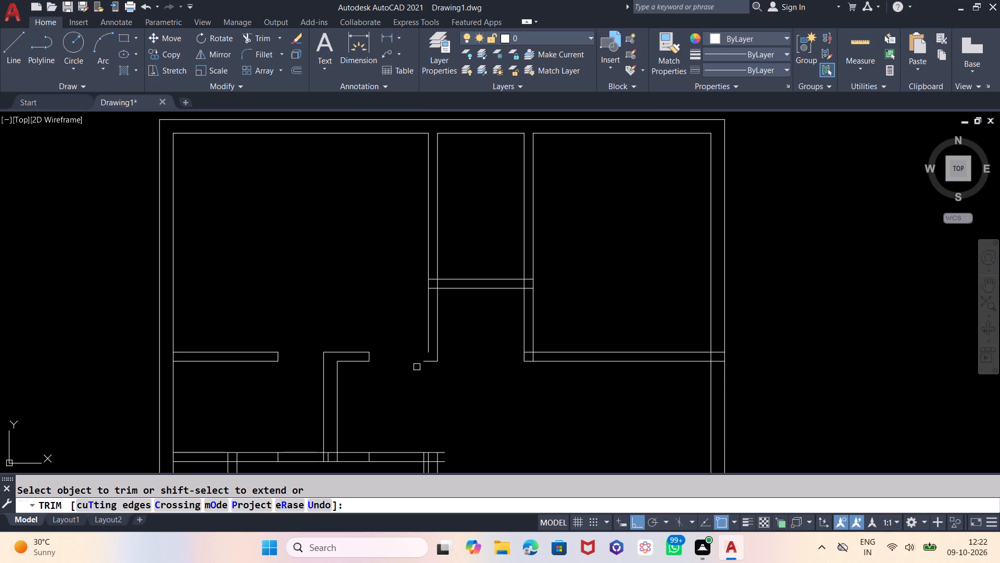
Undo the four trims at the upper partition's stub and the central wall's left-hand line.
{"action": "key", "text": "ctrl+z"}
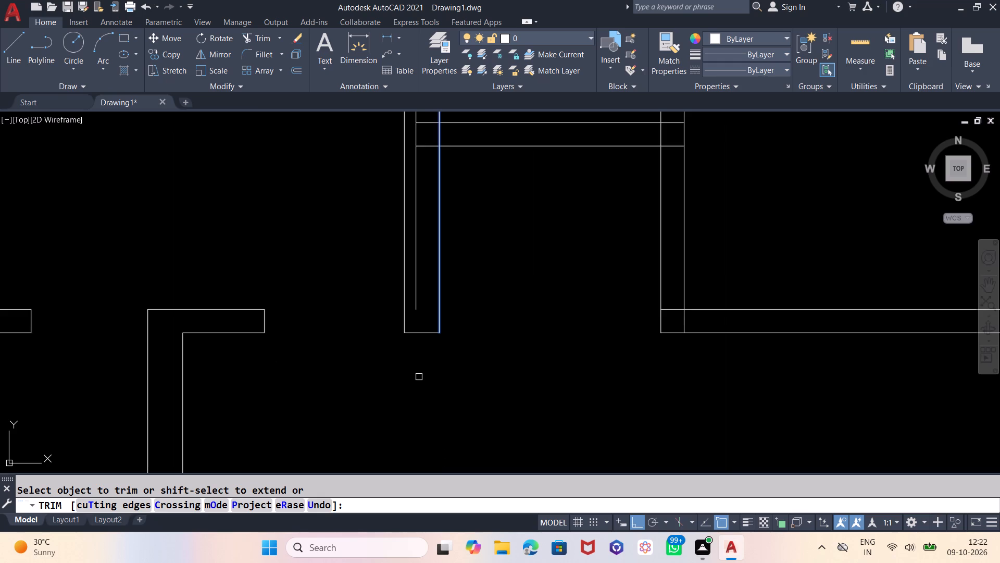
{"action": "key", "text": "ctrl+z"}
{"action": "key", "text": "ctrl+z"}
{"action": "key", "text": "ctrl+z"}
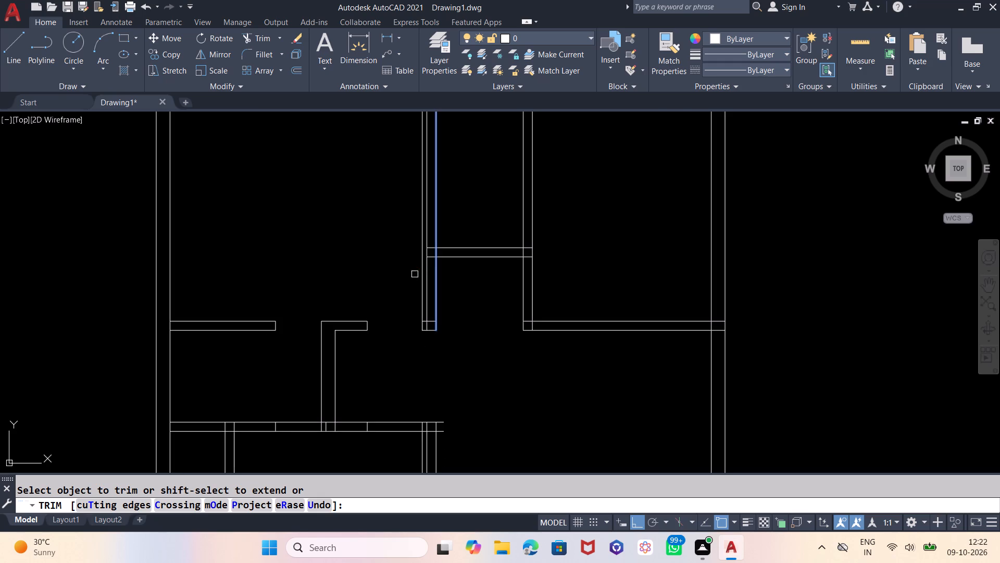
Measure the gap between the end of the L-shaped partition and the central wall's stub.
{"action": "left_click", "coordinate": [360, 42]}
{"action": "scroll", "coordinate": [431, 371], "scroll_direction": "up", "scroll_amount": 1}
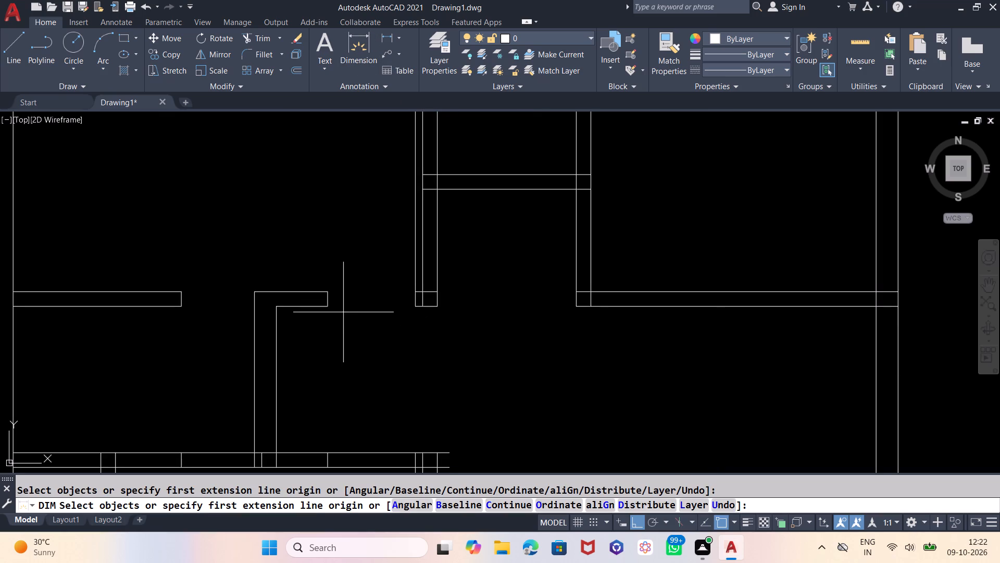
{"action": "left_click", "coordinate": [328, 307]}
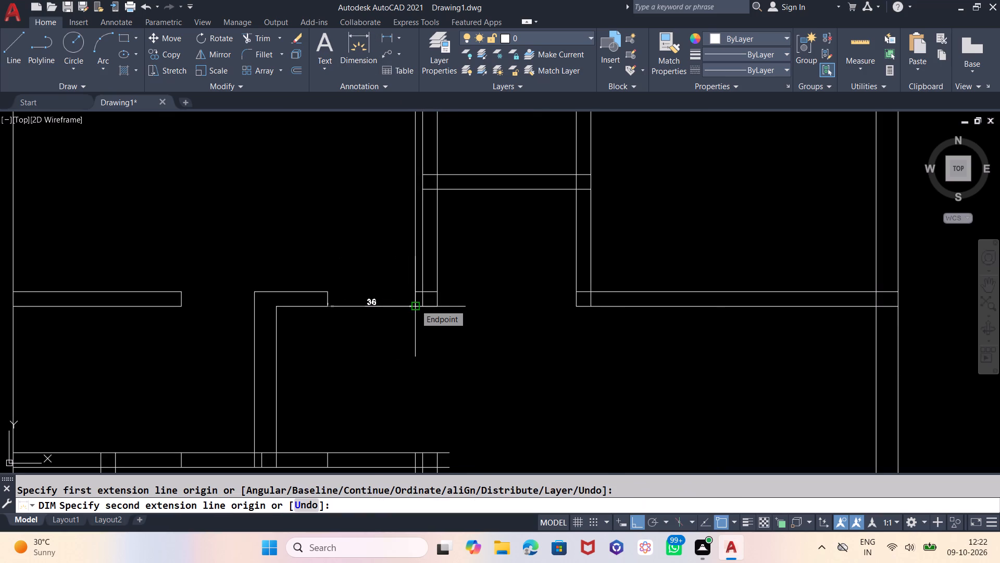
{"action": "key", "text": "Escape"}
{"action": "scroll", "coordinate": [420, 424], "scroll_direction": "down", "scroll_amount": 2}
{"action": "scroll", "coordinate": [419, 375], "scroll_direction": "up", "scroll_amount": 4}
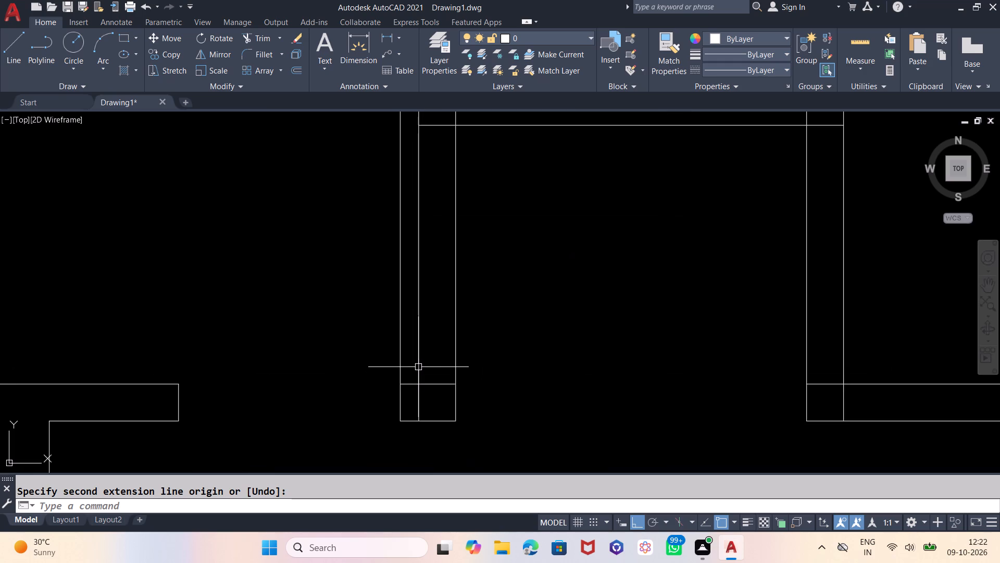
{"action": "scroll", "coordinate": [427, 440], "scroll_direction": "down", "scroll_amount": 2}
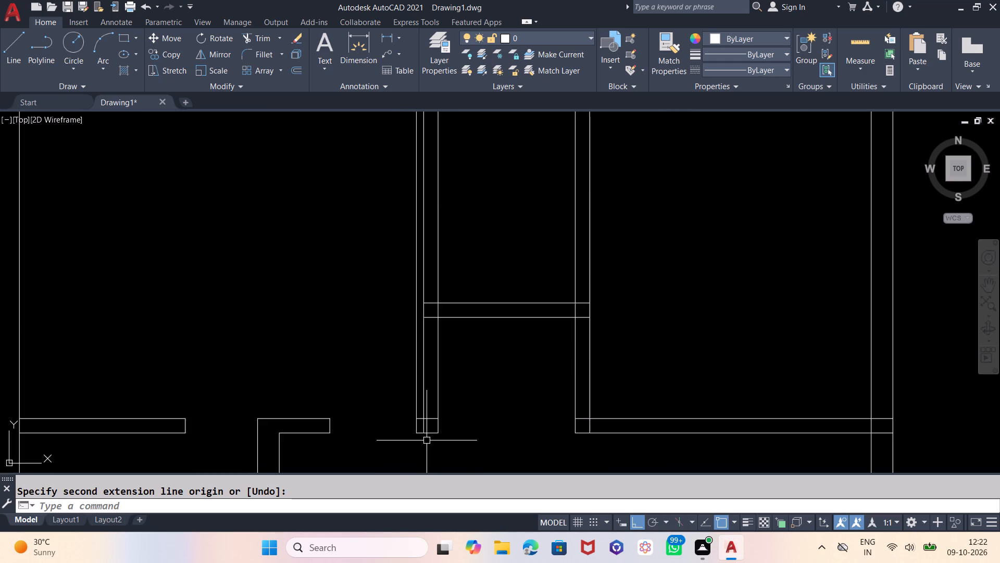
{"action": "scroll", "coordinate": [427, 440], "scroll_direction": "down", "scroll_amount": 1}
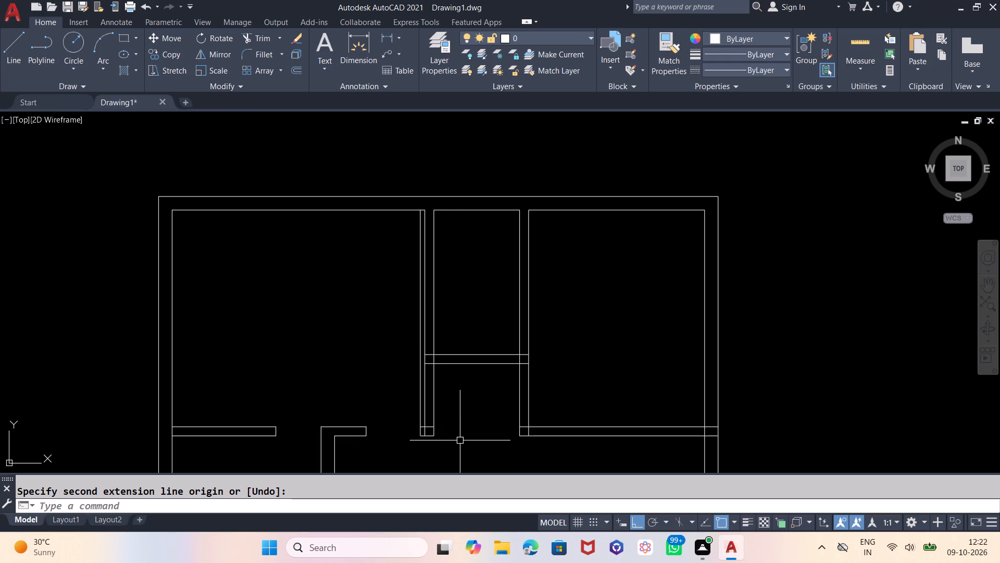
Undo back past the door-opening offsets and trims, and redo forward to the added third line along the central wall.
{"action": "key", "text": "ctrl+z"}
{"action": "key", "text": "ctrl+z"}
{"action": "key", "text": "ctrl+z"}
{"action": "key", "text": "ctrl+z"}
{"action": "key", "text": "ctrl+z"}
{"action": "key", "text": "ctrl+z"}
{"action": "key", "text": "ctrl+z"}
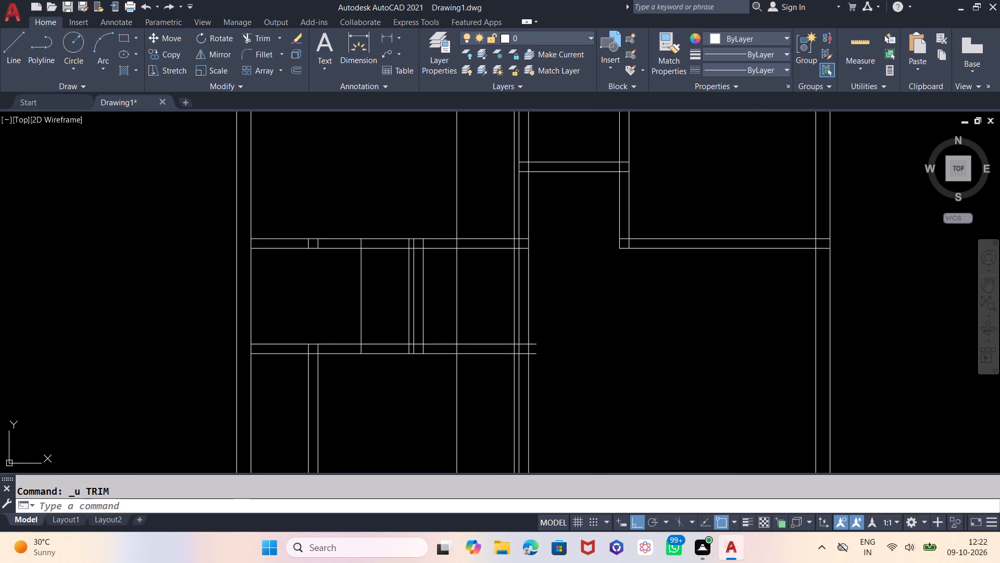
{"action": "key", "text": "ctrl+z"}
{"action": "key", "text": "ctrl+z"}
{"action": "key", "text": "ctrl+z"}
{"action": "key", "text": "ctrl+z"}
{"action": "key", "text": "ctrl+z"}
{"action": "key", "text": "ctrl+z"}
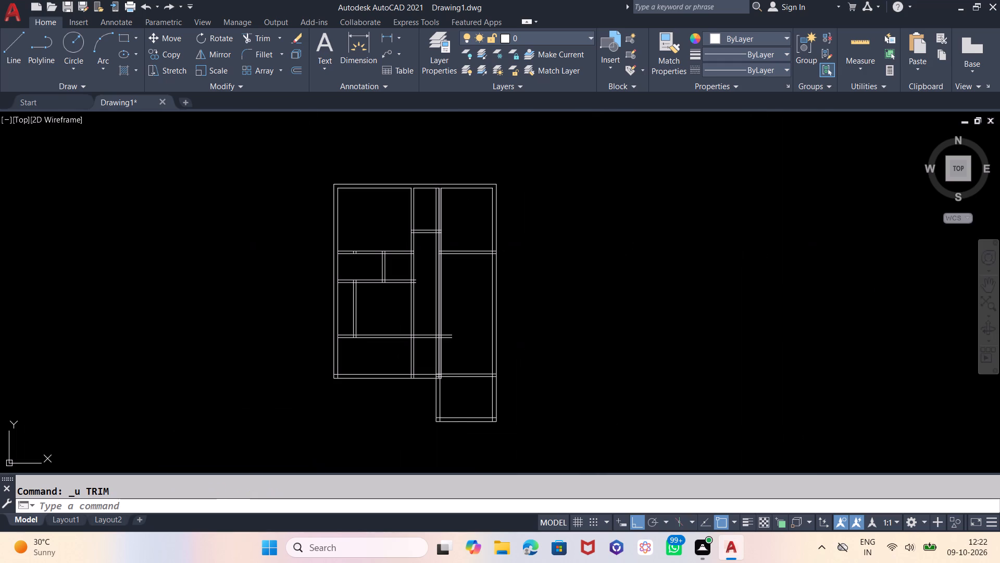
{"action": "key", "text": "ctrl+y"}
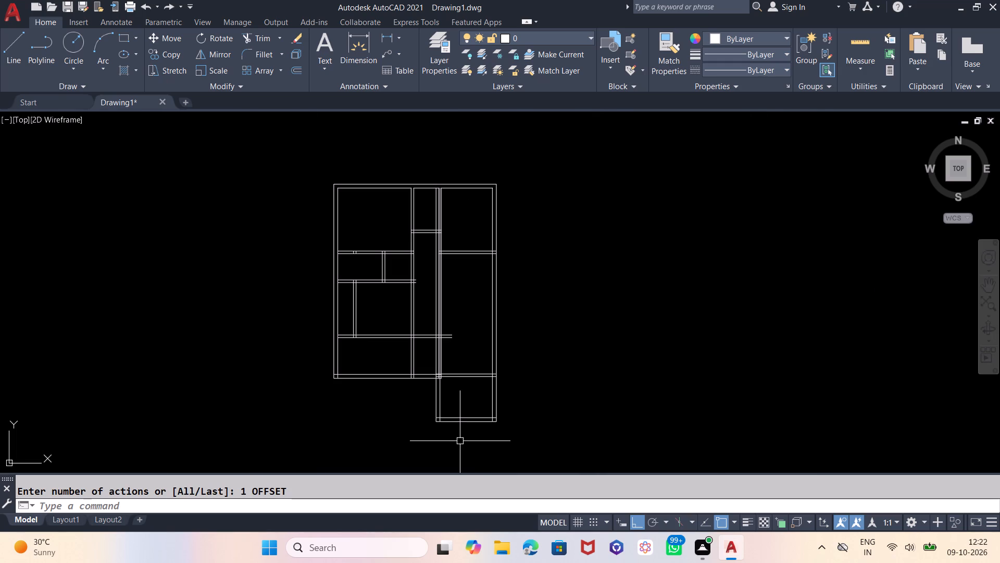
{"action": "key", "text": "ctrl+y"}
{"action": "key", "text": "ctrl+y"}
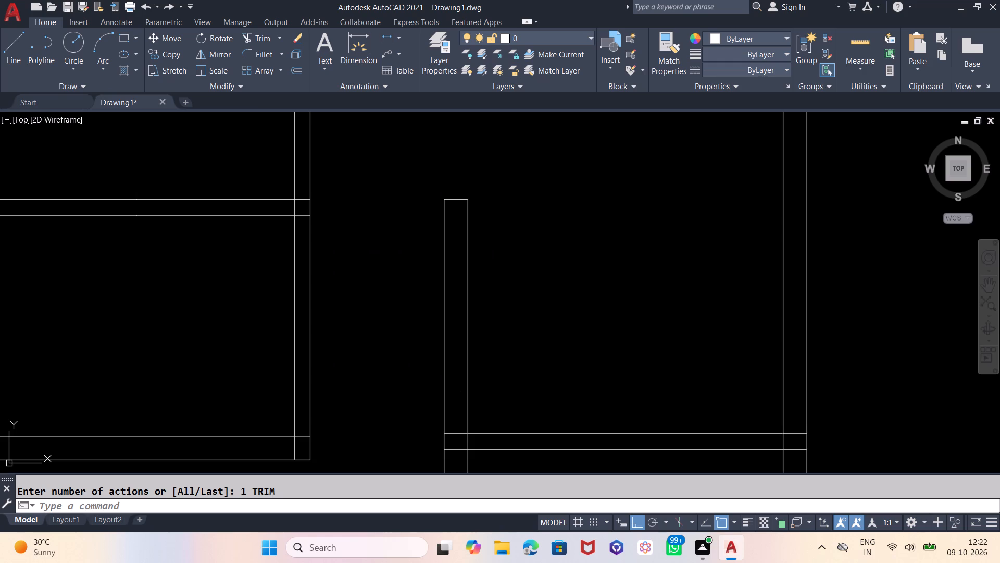
{"action": "key", "text": "ctrl+y"}
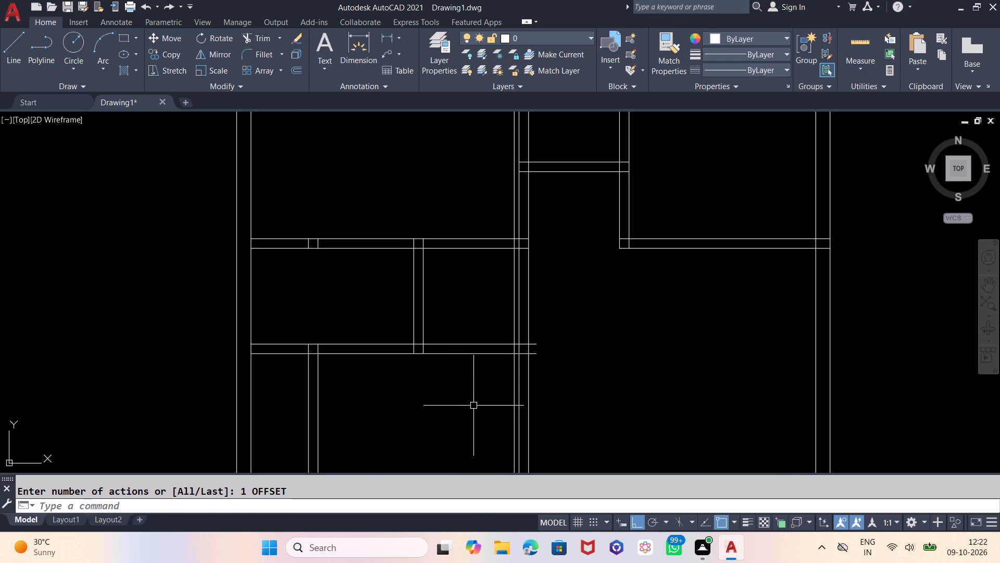
Offset the central wall's left-hand line by 36 inches to the left, across the upper partition.
{"action": "scroll", "coordinate": [474, 407], "scroll_direction": "down", "scroll_amount": 1}
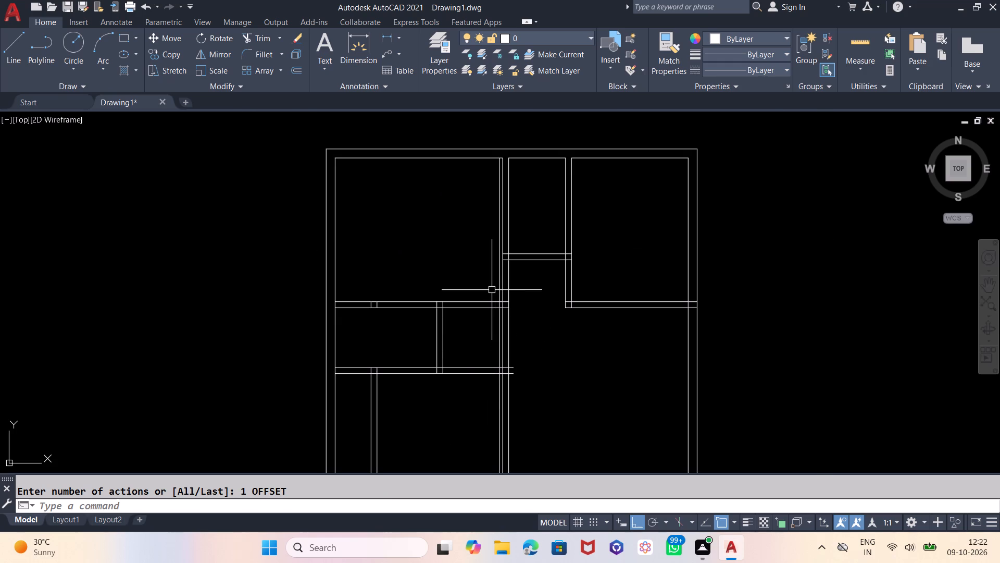
{"action": "scroll", "coordinate": [499, 200], "scroll_direction": "up", "scroll_amount": 2}
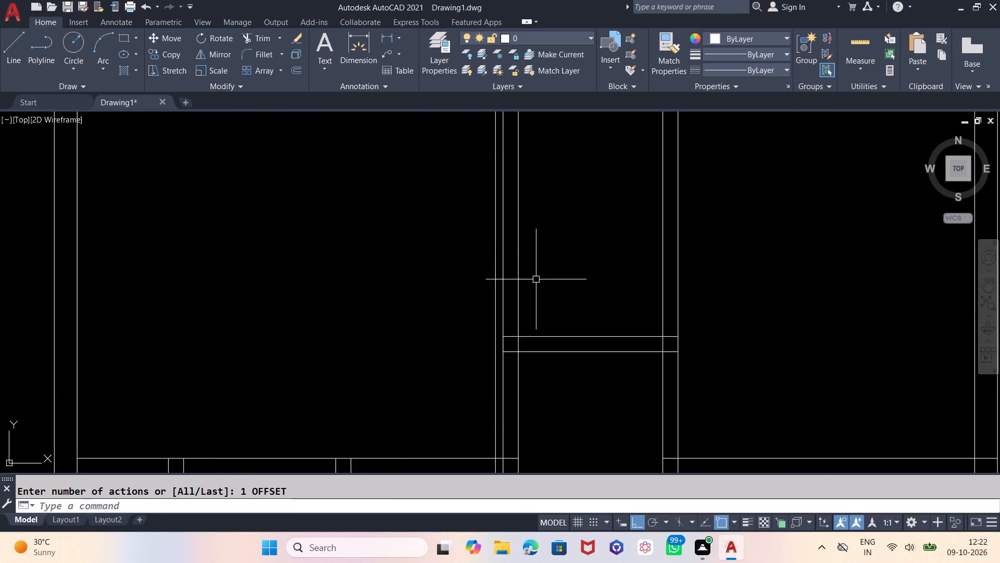
{"action": "scroll", "coordinate": [537, 280], "scroll_direction": "down", "scroll_amount": 1}
{"action": "scroll", "coordinate": [554, 393], "scroll_direction": "down", "scroll_amount": 2}
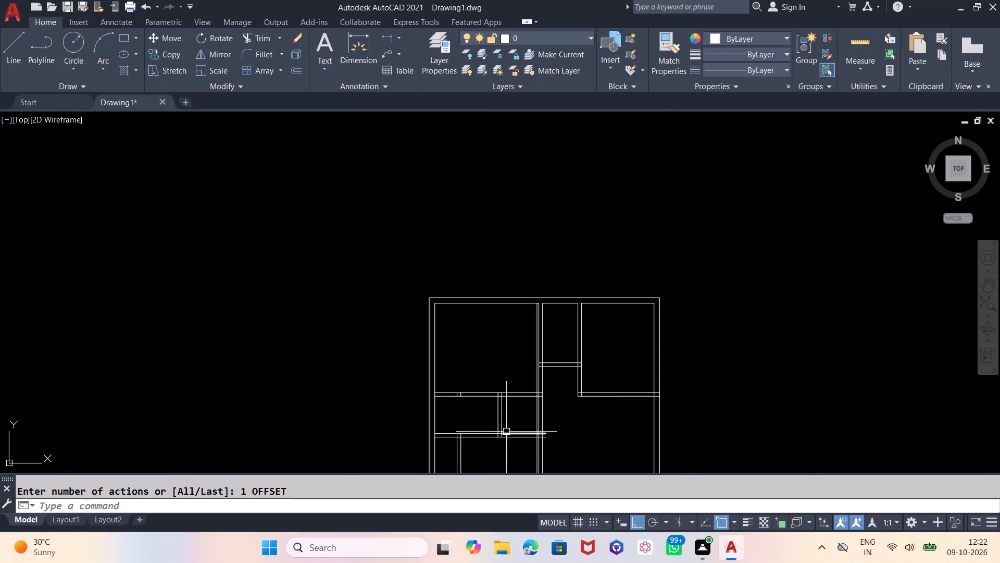
{"action": "scroll", "coordinate": [507, 430], "scroll_direction": "up", "scroll_amount": 3}
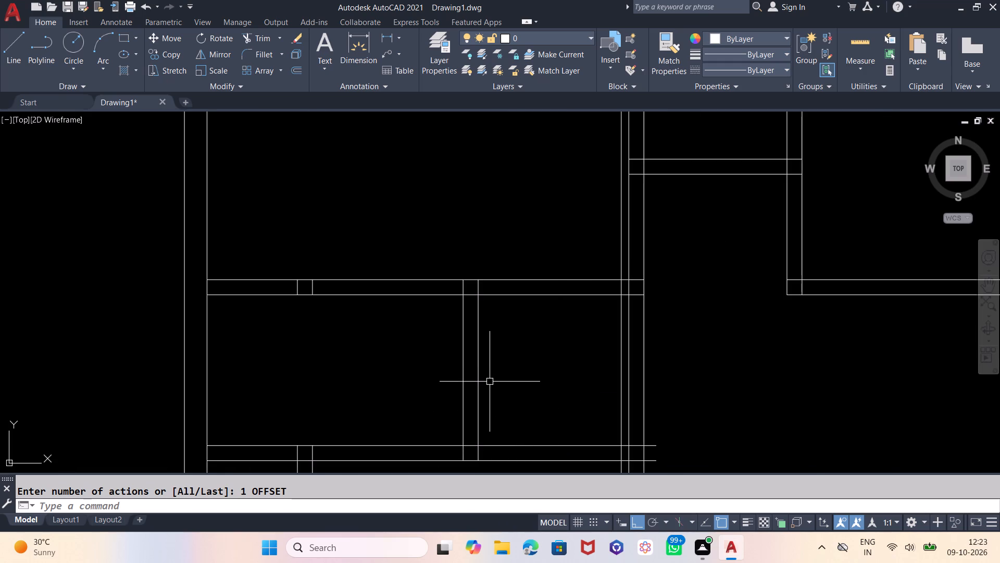
{"action": "key", "text": "o"}
{"action": "key", "text": "Return"}
{"action": "type", "text": "36"}
{"action": "key", "text": "Return"}
{"action": "scroll", "coordinate": [644, 270], "scroll_direction": "up", "scroll_amount": 1}
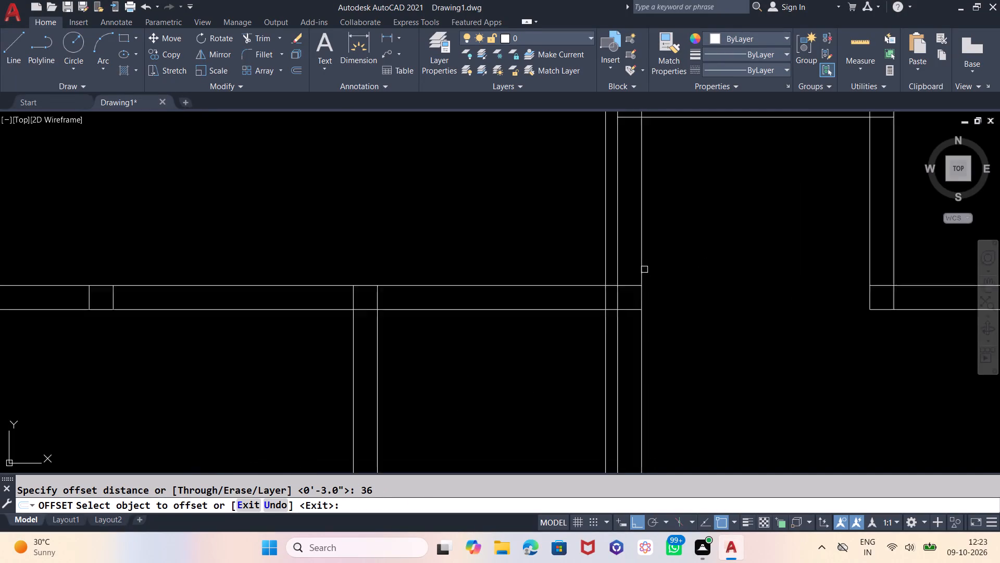
{"action": "scroll", "coordinate": [644, 270], "scroll_direction": "up", "scroll_amount": 1}
{"action": "left_click", "coordinate": [580, 237]}
{"action": "left_click", "coordinate": [419, 267]}
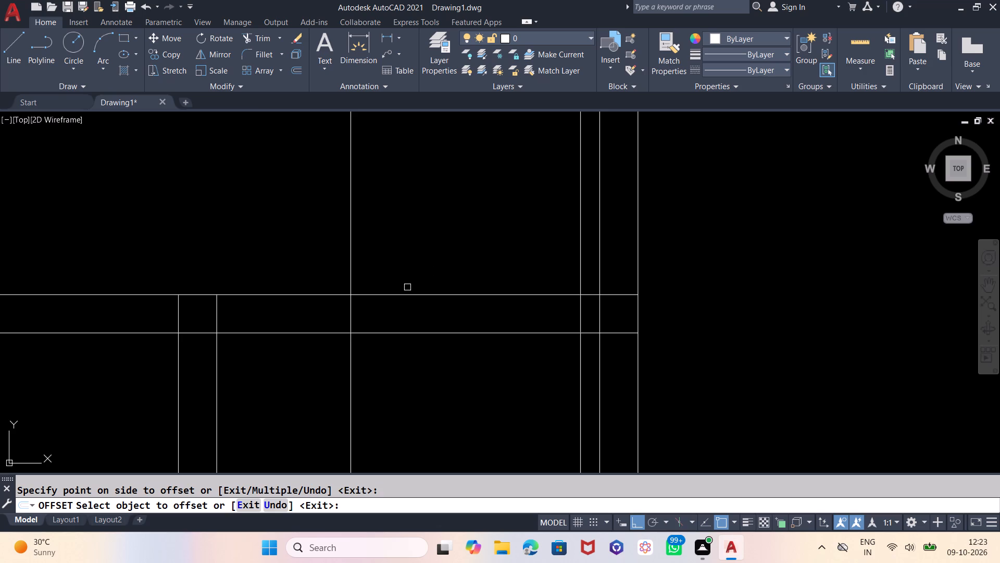
{"action": "key", "text": "Escape"}
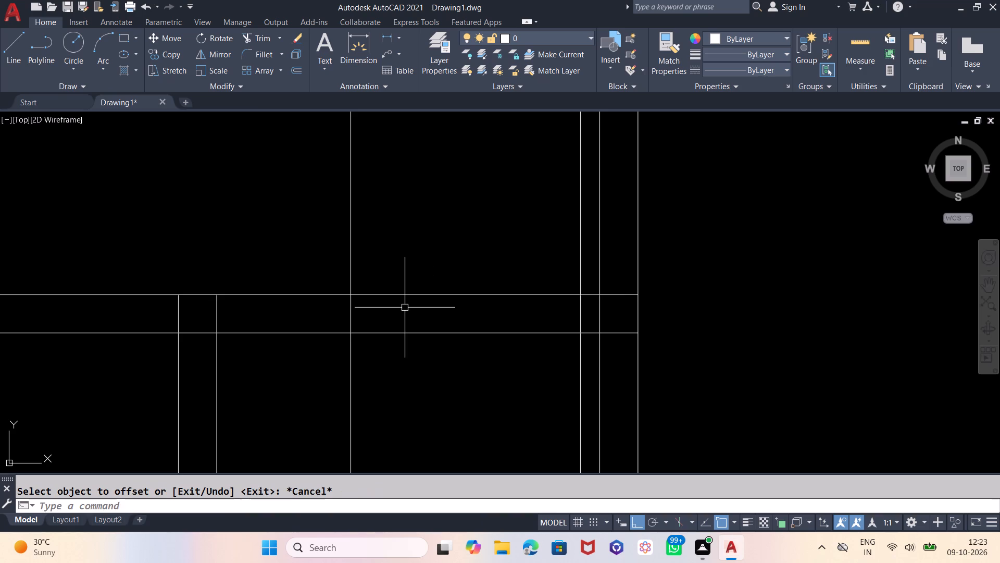
Trim the third line along the central wall above and within the upper partition, plus the partition's upper line inside the wall.
{"action": "type", "text": "TR"}
{"action": "key", "text": "Return"}
{"action": "key", "text": "Return"}
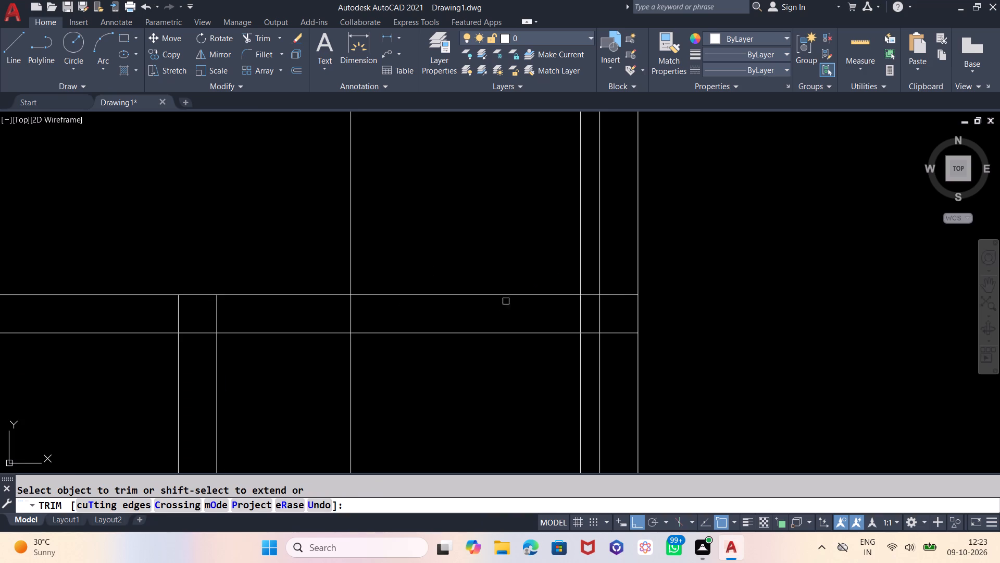
{"action": "left_click", "coordinate": [599, 273]}
{"action": "left_click", "coordinate": [582, 315]}
{"action": "key", "text": "ctrl+z"}
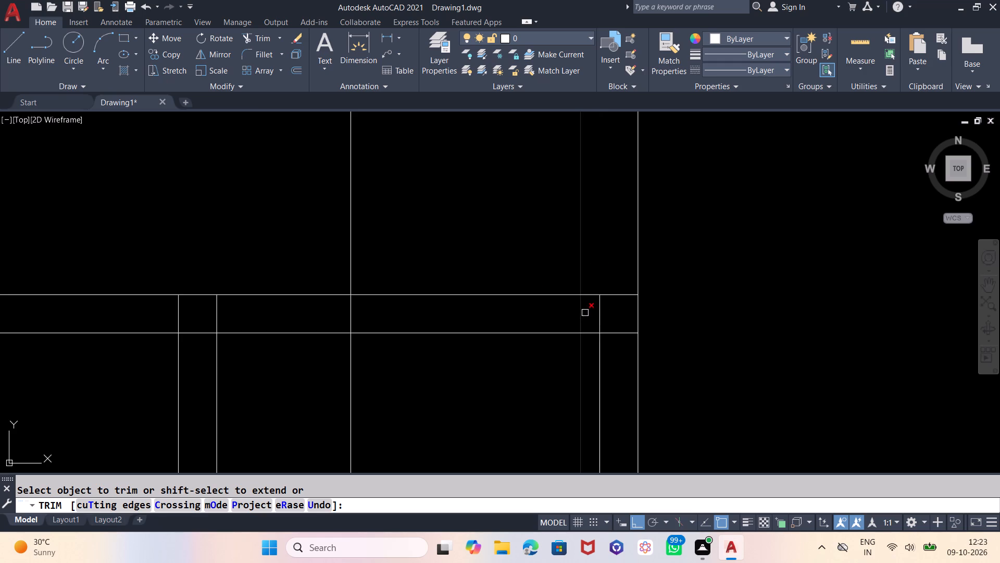
{"action": "left_click", "coordinate": [599, 303]}
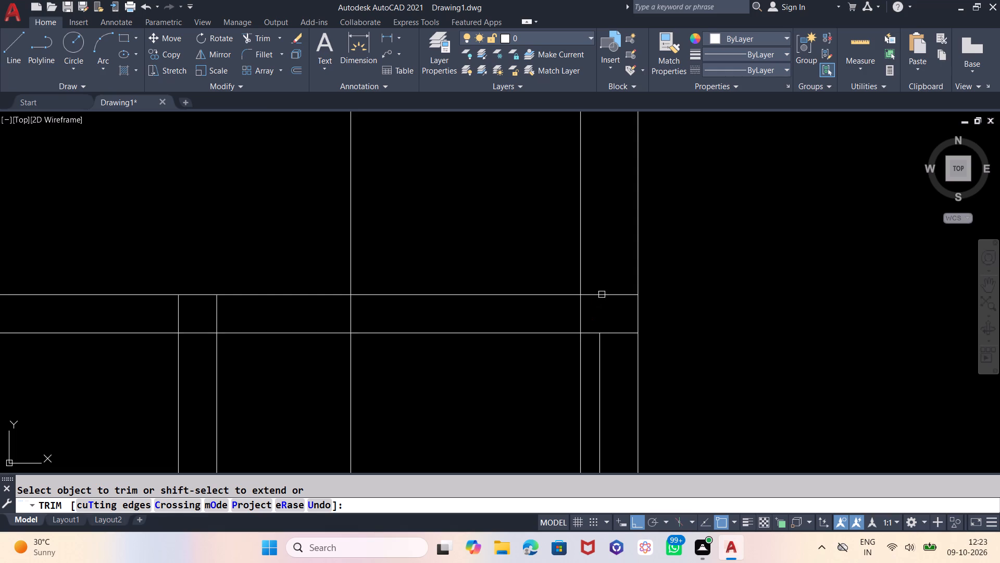
{"action": "left_click", "coordinate": [602, 295]}
Trim the upper partition's lines between the 36-inch offset line and the central wall, and the wall's lines below the partition.
{"action": "left_click_drag", "start_coordinate": [537, 381], "coordinate": [535, 368]}
{"action": "left_click", "coordinate": [522, 245]}
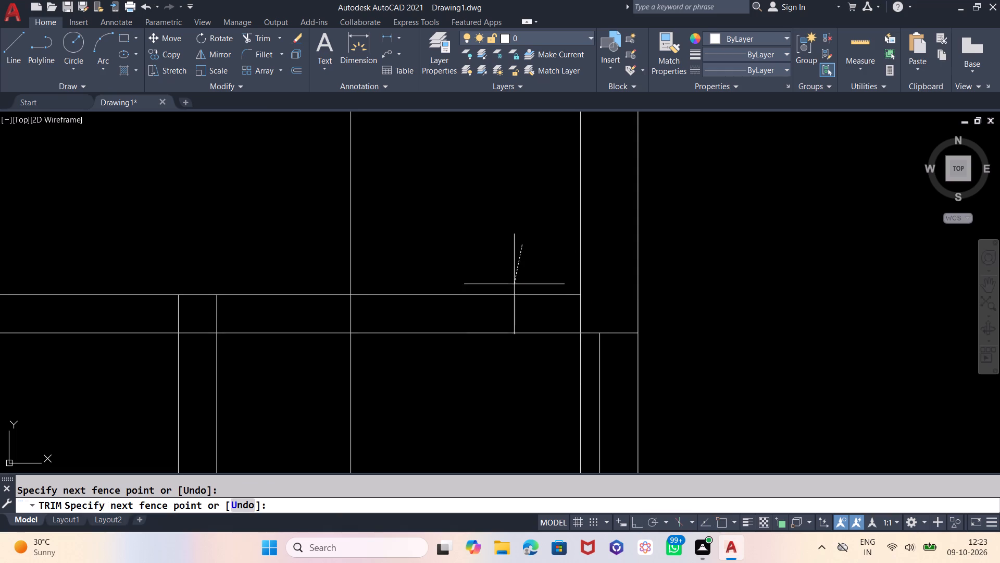
{"action": "left_click", "coordinate": [512, 368]}
{"action": "left_click_drag", "start_coordinate": [697, 381], "coordinate": [673, 393]}
{"action": "left_click", "coordinate": [542, 418]}
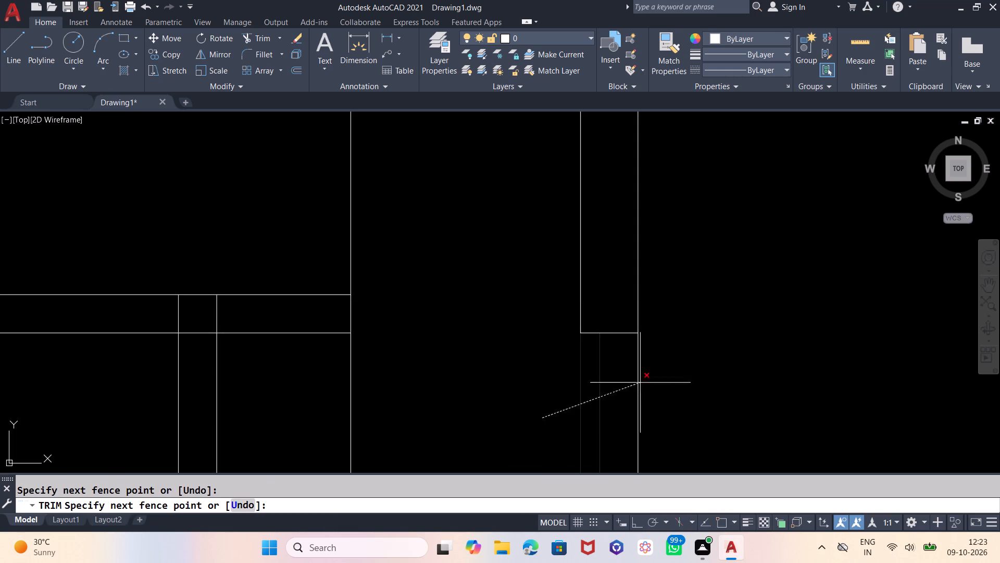
{"action": "left_click", "coordinate": [669, 372]}
Trim the top outer wall's inner-line overhang inside the central wall and the 36-inch offset line above the upper partition.
{"action": "scroll", "coordinate": [664, 420], "scroll_direction": "down", "scroll_amount": 2}
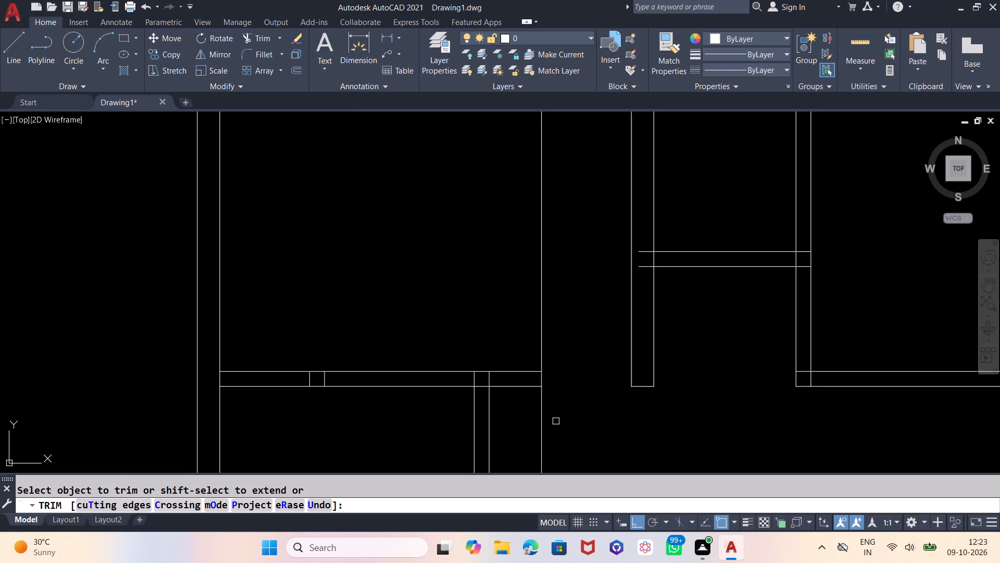
{"action": "scroll", "coordinate": [474, 423], "scroll_direction": "down", "scroll_amount": 1}
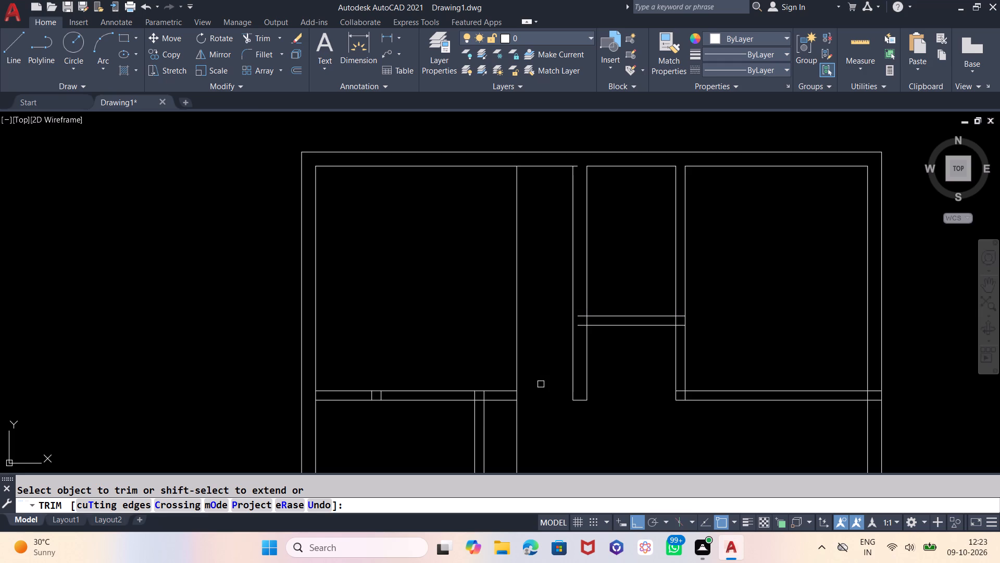
{"action": "scroll", "coordinate": [572, 164], "scroll_direction": "up", "scroll_amount": 3}
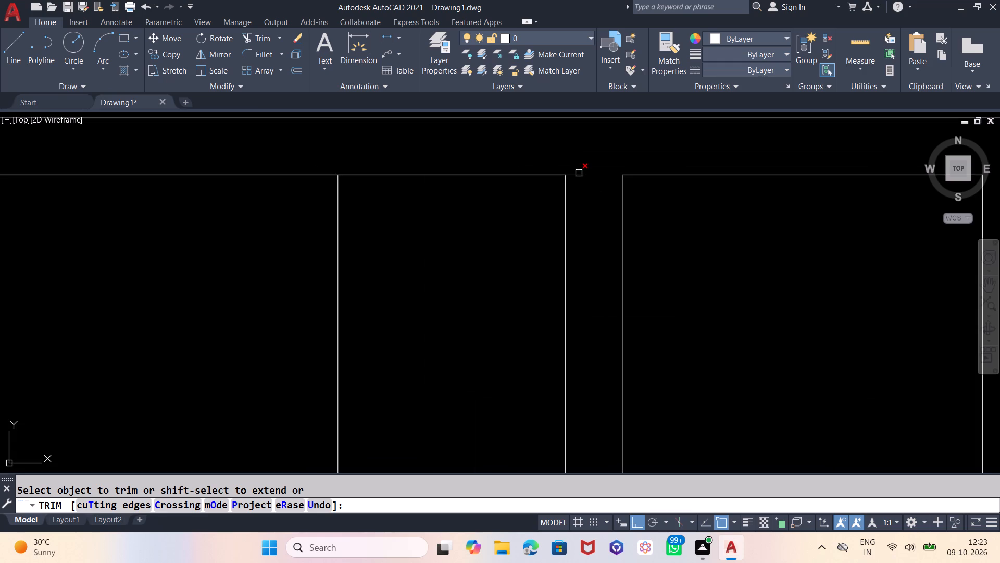
{"action": "left_click", "coordinate": [579, 173]}
{"action": "scroll", "coordinate": [576, 168], "scroll_direction": "down", "scroll_amount": 4}
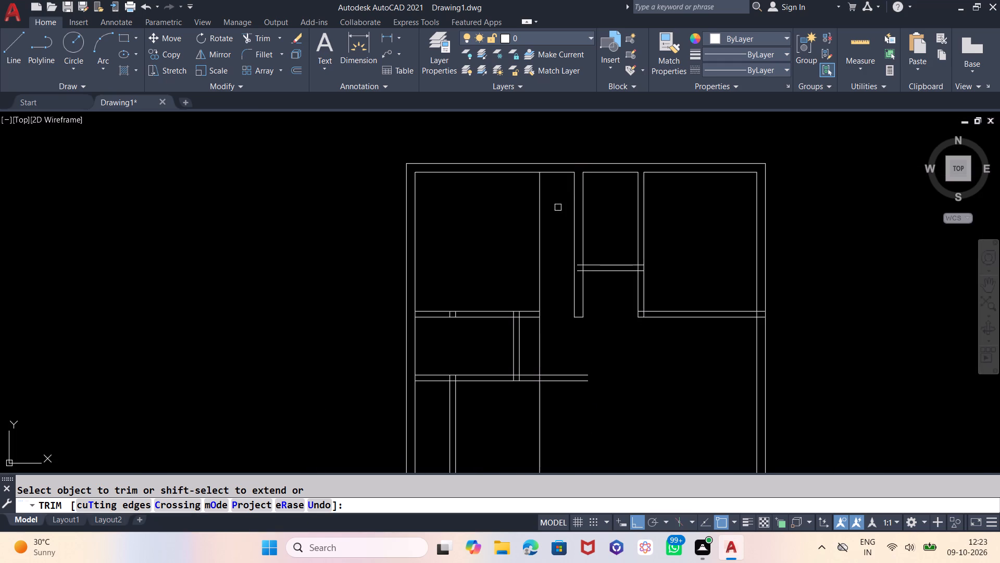
{"action": "left_click", "coordinate": [538, 214]}
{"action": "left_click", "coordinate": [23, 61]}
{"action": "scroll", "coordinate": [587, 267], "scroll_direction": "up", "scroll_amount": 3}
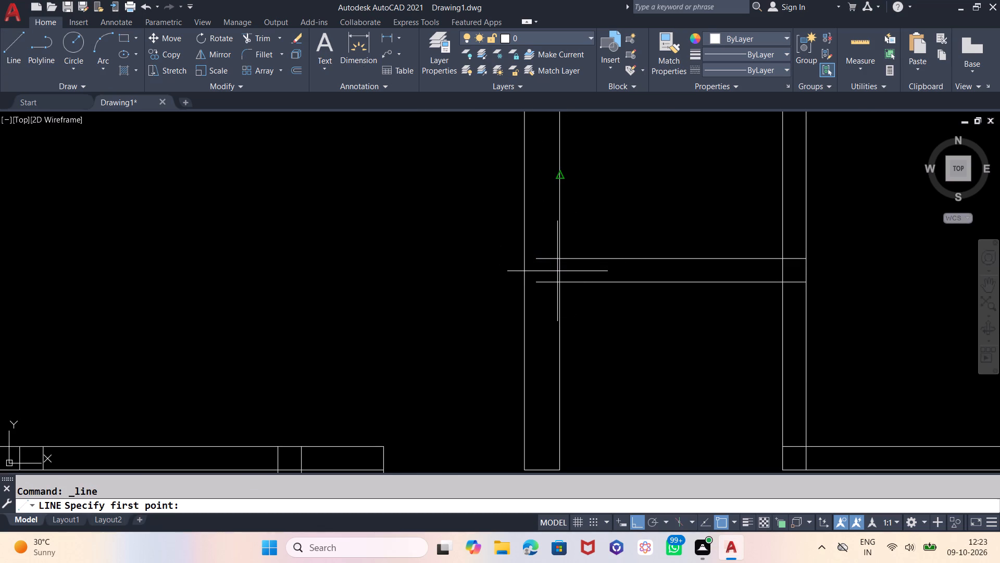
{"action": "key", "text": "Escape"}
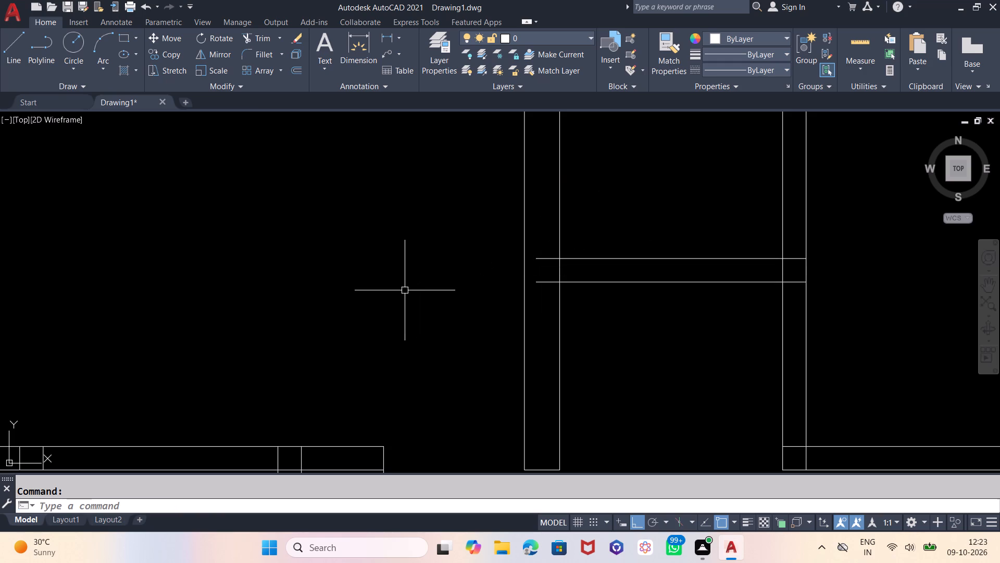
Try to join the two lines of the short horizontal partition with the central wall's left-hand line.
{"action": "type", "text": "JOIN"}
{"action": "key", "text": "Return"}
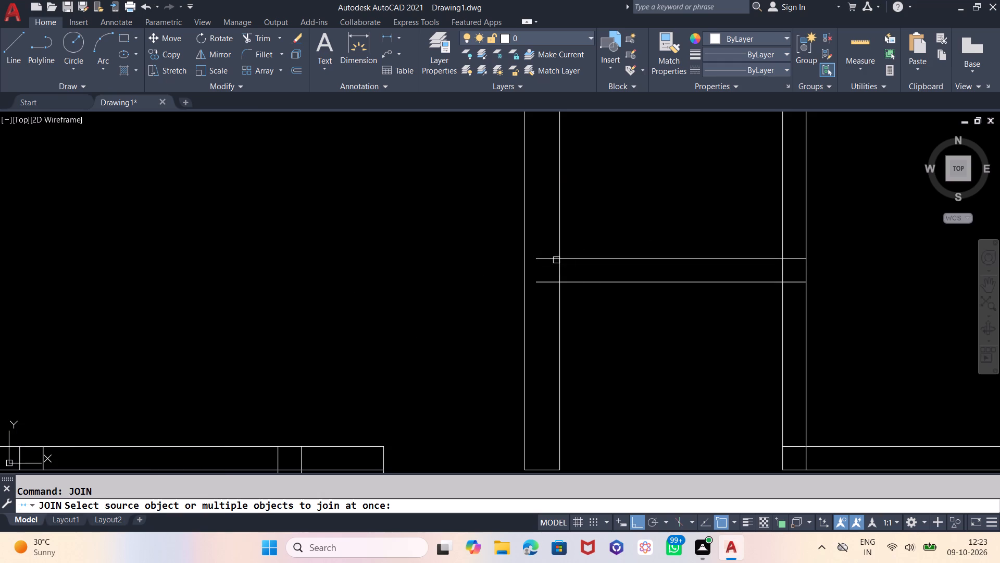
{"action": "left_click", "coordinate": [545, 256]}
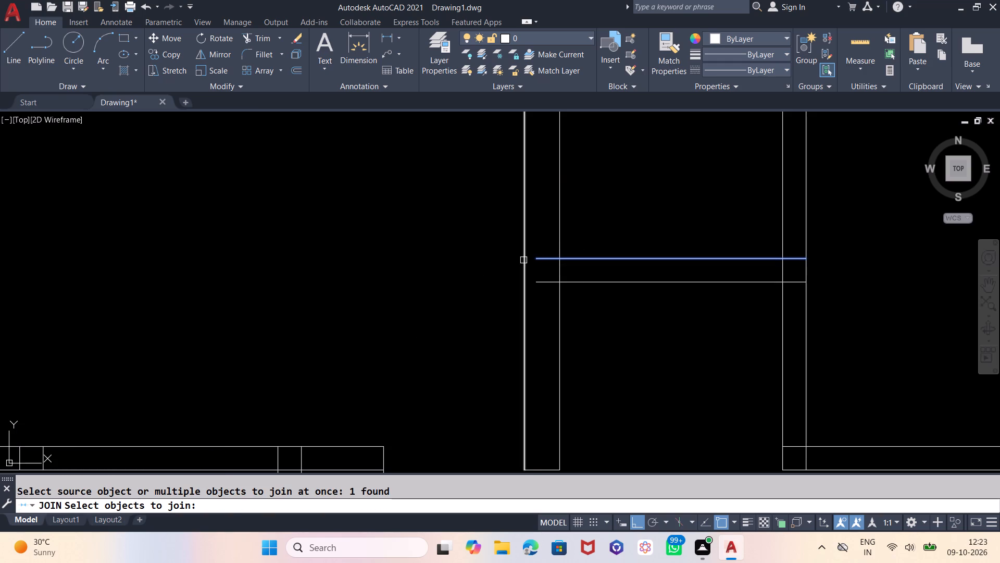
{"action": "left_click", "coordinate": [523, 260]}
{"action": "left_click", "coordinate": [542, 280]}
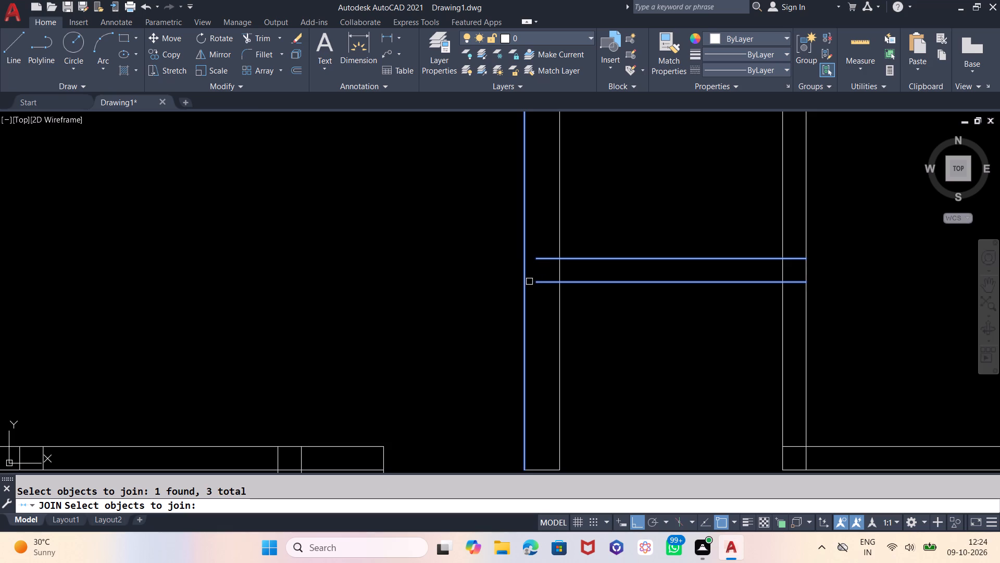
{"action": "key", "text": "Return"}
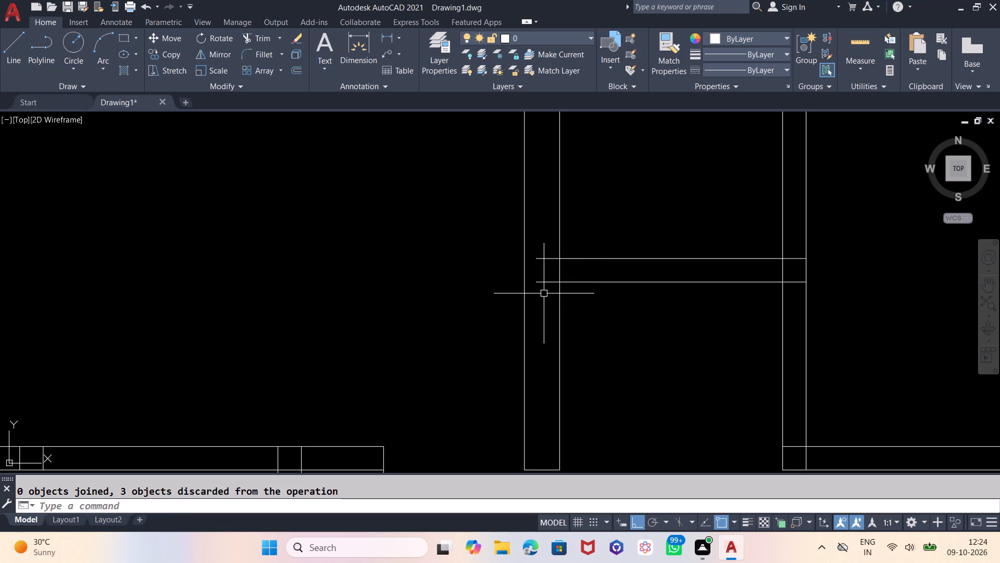
Draw two horizontal lines extending the short partition's line ends leftward past the central wall's left-hand line.
{"action": "key", "text": "l"}
{"action": "key", "text": "Return"}
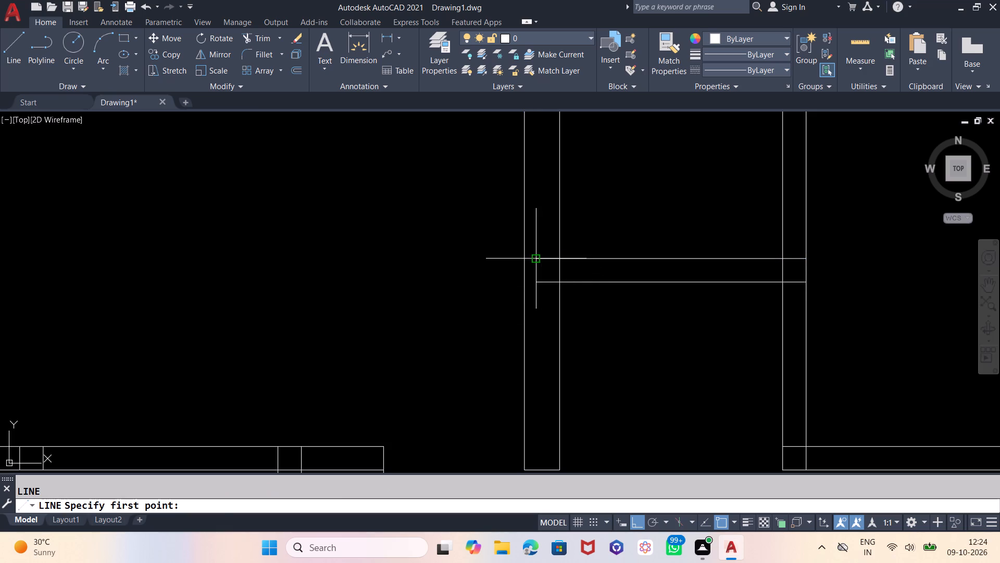
{"action": "left_click", "coordinate": [539, 259]}
{"action": "left_click", "coordinate": [504, 259]}
{"action": "key", "text": "Escape"}
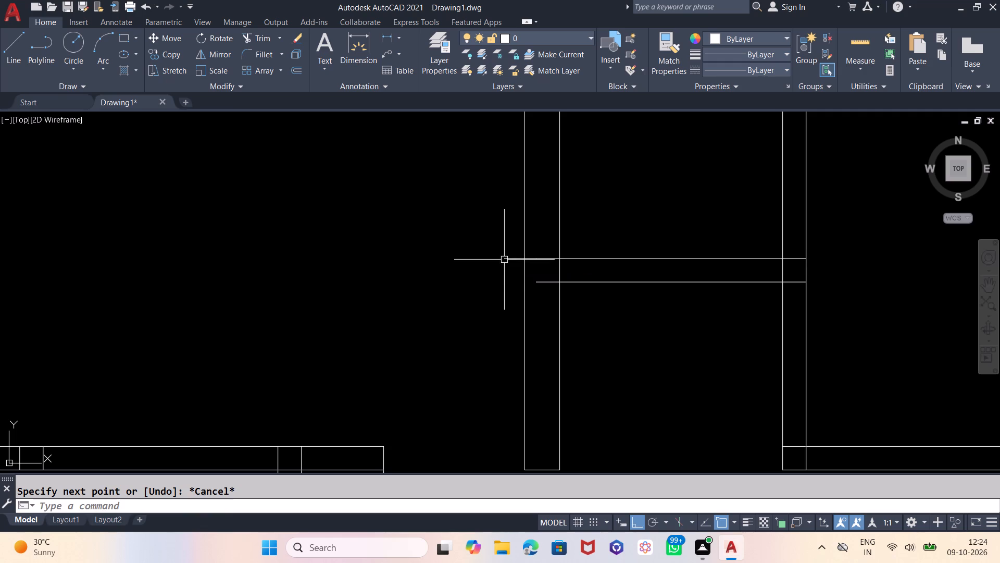
{"action": "key", "text": "space"}
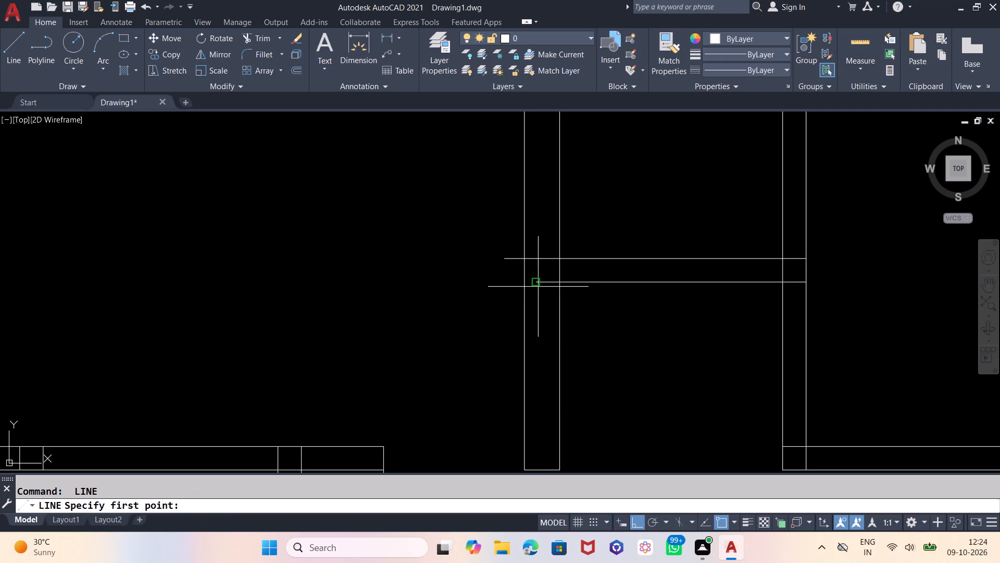
{"action": "left_click", "coordinate": [536, 281]}
{"action": "left_click", "coordinate": [512, 281]}
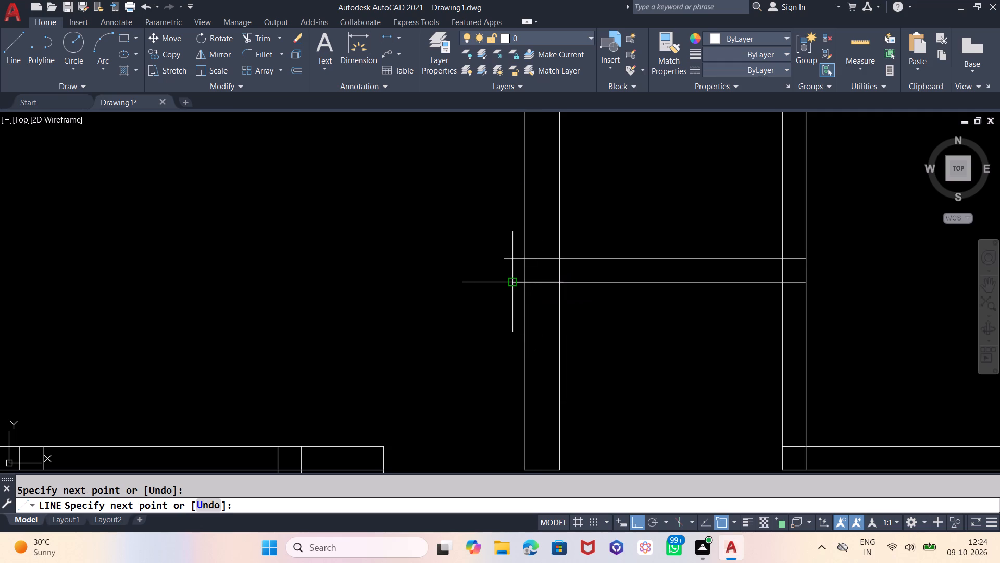
{"action": "key", "text": "Escape"}
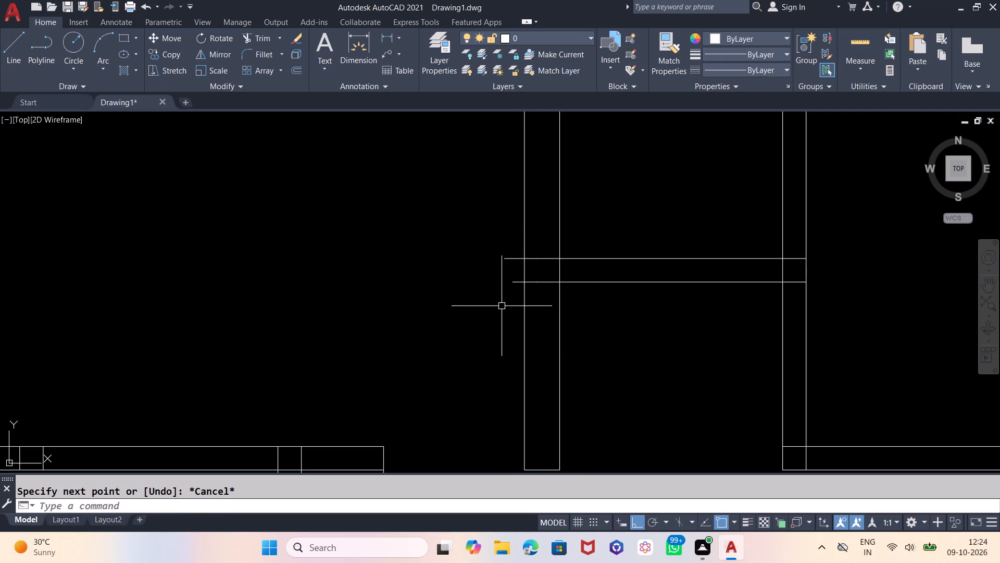
Trim both extended partition lines where they overhang the central wall's left-hand line.
{"action": "type", "text": "TR"}
{"action": "key", "text": "Return"}
{"action": "key", "text": "Return"}
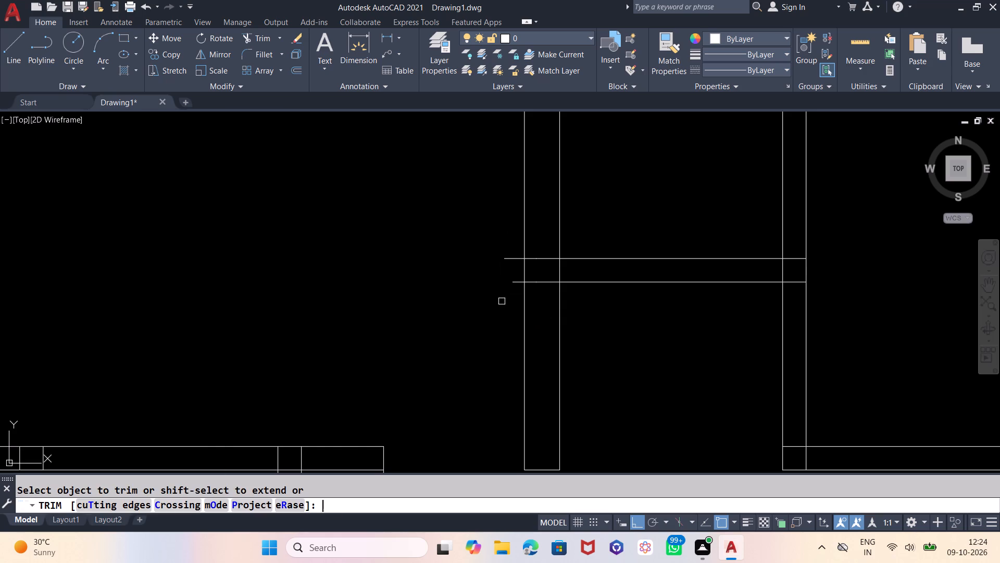
{"action": "left_click", "coordinate": [514, 288]}
{"action": "left_click", "coordinate": [514, 251]}
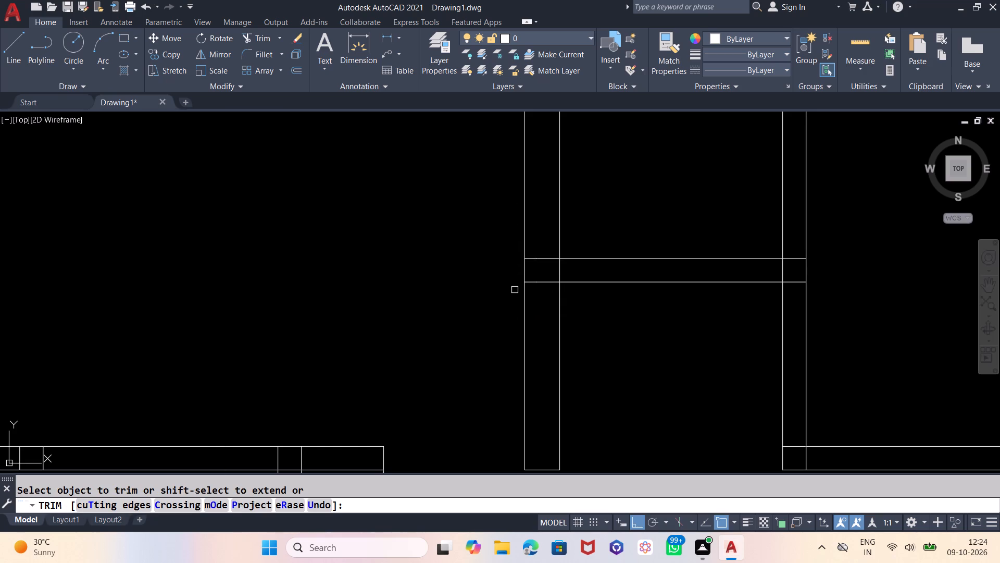
Trim the 36-inch offset line between the upper partition and the next horizontal partition below, leaving the upper partition's end closed.
{"action": "scroll", "coordinate": [669, 329], "scroll_direction": "down", "scroll_amount": 3}
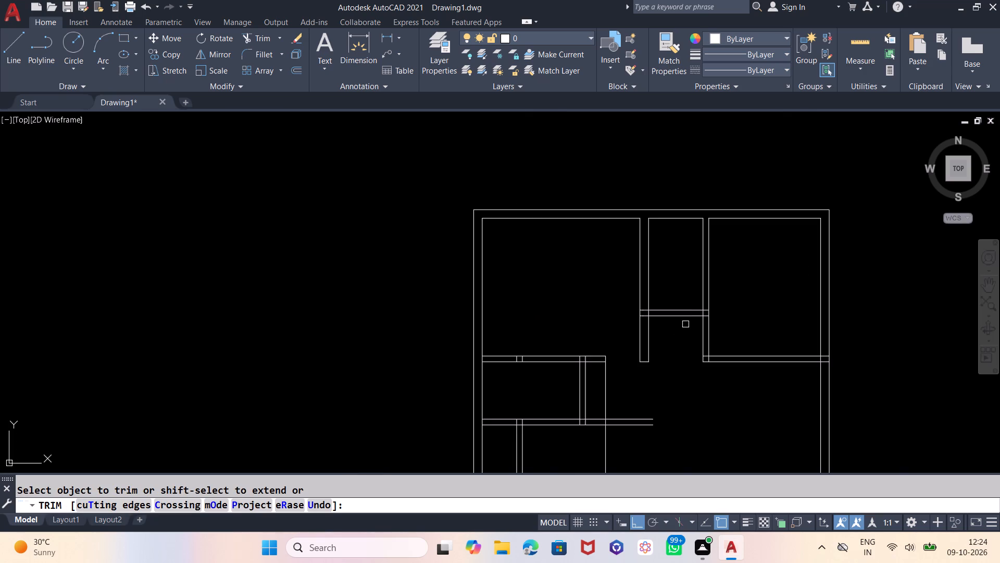
{"action": "scroll", "coordinate": [719, 265], "scroll_direction": "down", "scroll_amount": 2}
{"action": "middle_click_drag", "start_coordinate": [707, 316], "coordinate": [689, 316]}
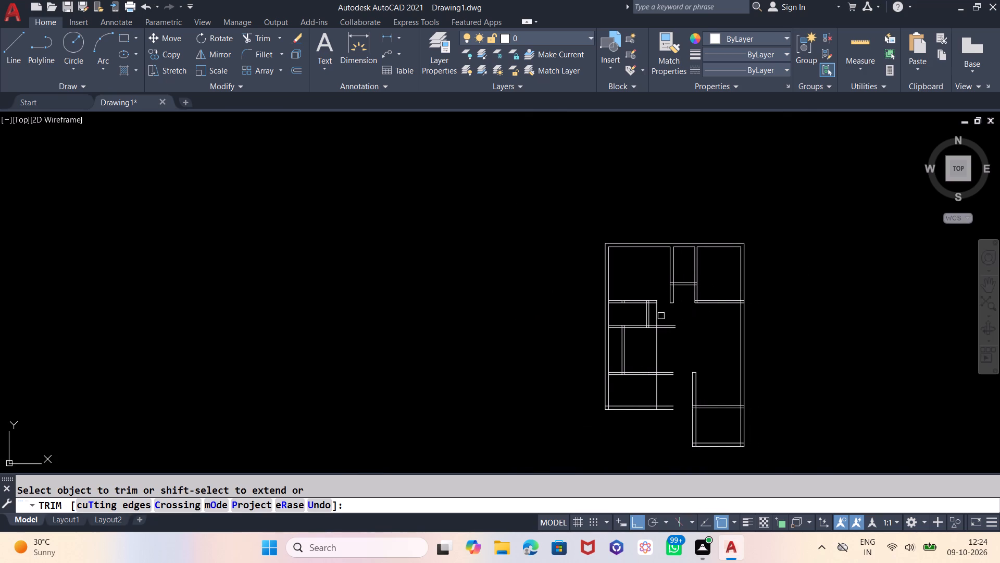
{"action": "scroll", "coordinate": [630, 310], "scroll_direction": "up", "scroll_amount": 4}
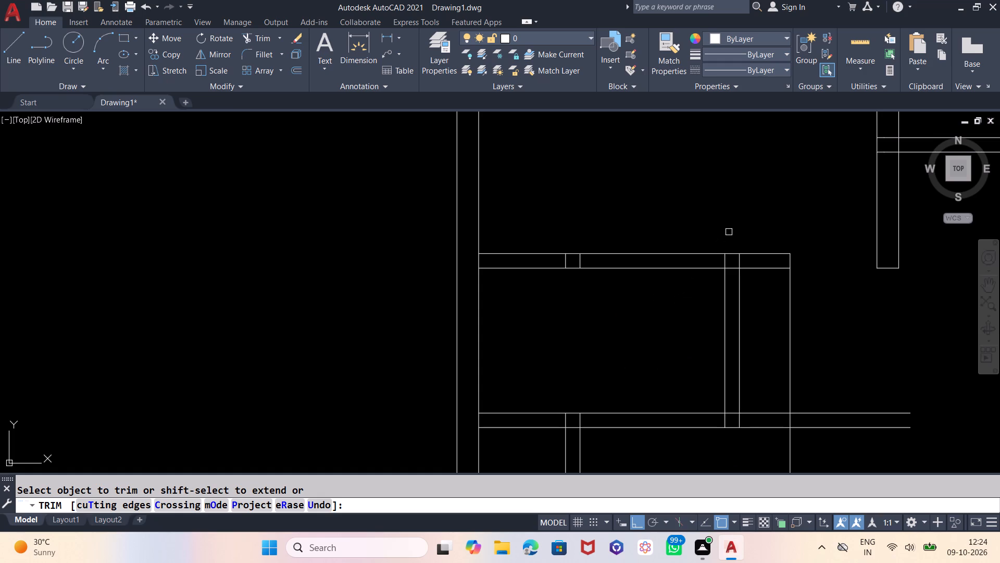
{"action": "left_click_drag", "start_coordinate": [774, 304], "coordinate": [780, 303]}
{"action": "left_click", "coordinate": [805, 298]}
{"action": "key", "text": "Escape"}
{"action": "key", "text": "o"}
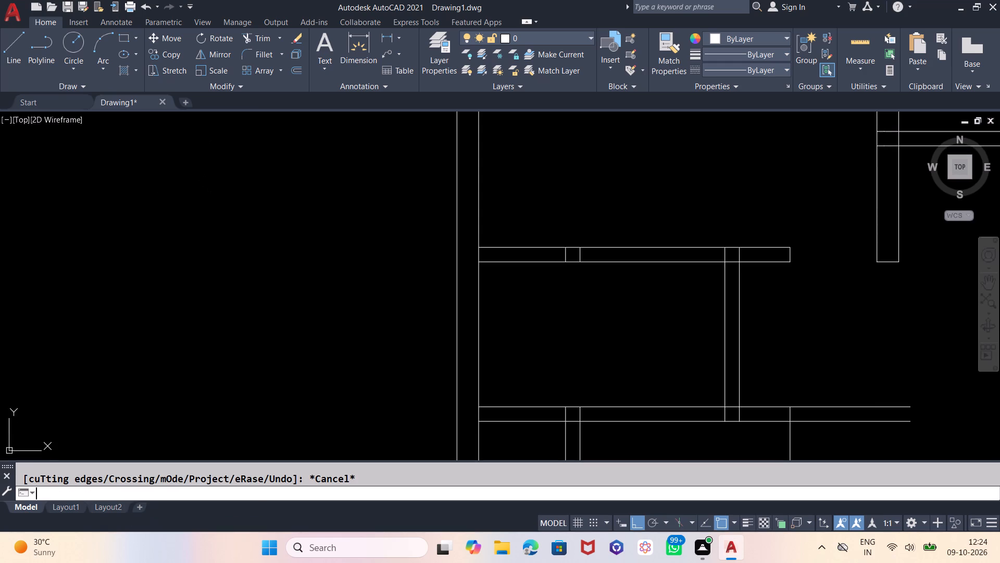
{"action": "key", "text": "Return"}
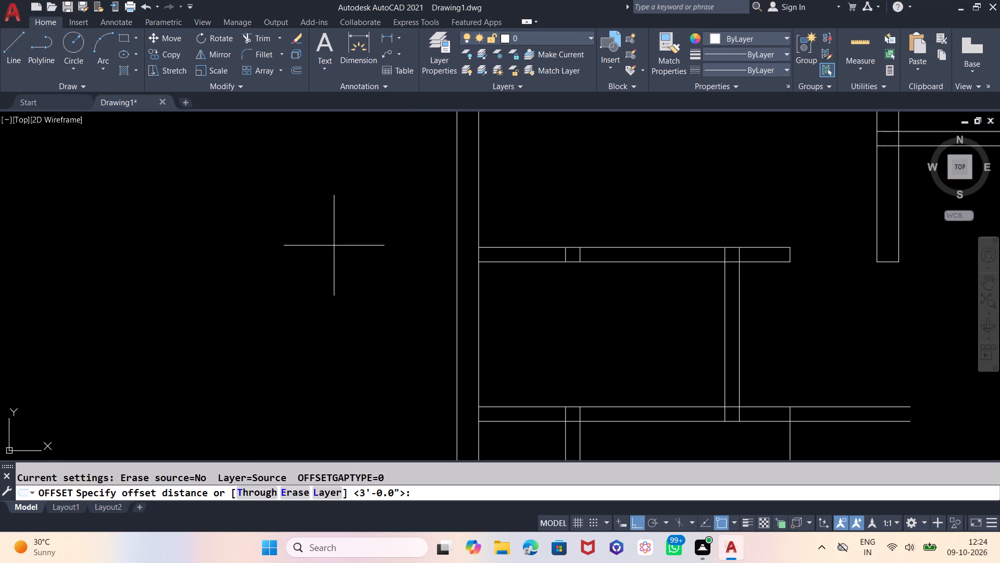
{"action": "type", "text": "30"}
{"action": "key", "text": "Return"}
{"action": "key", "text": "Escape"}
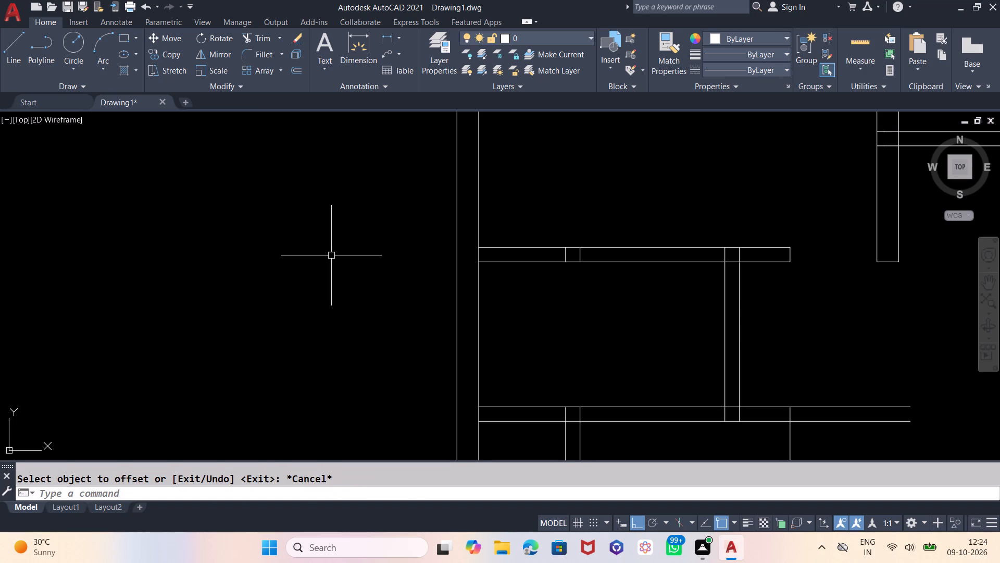
Offset the left-hand line of the short vertical partition below the upper partition 3 inches to the left.
{"action": "key", "text": "o"}
{"action": "key", "text": "Return"}
{"action": "key", "text": "3"}
{"action": "key", "text": "Return"}
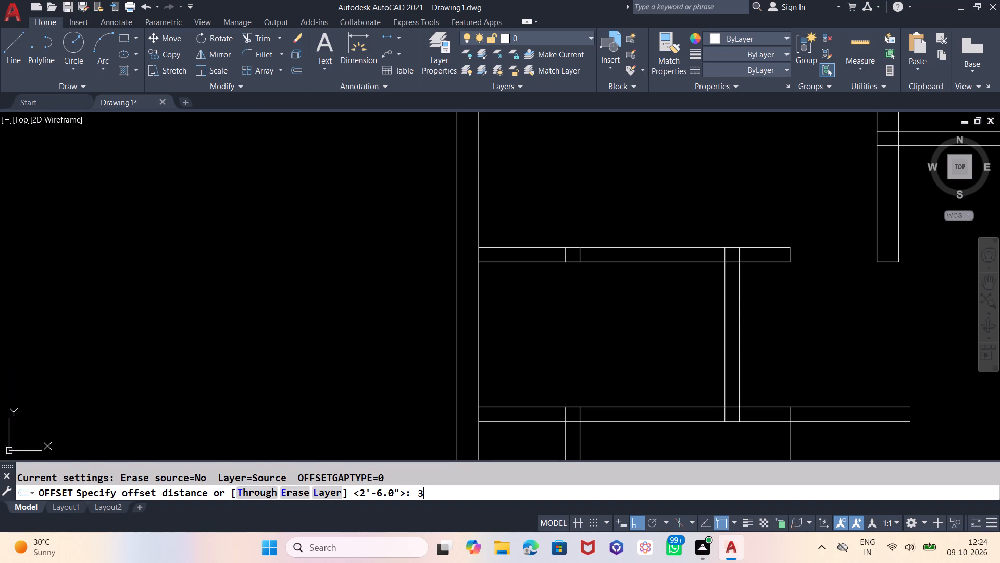
{"action": "left_click", "coordinate": [725, 254]}
{"action": "left_click", "coordinate": [644, 279]}
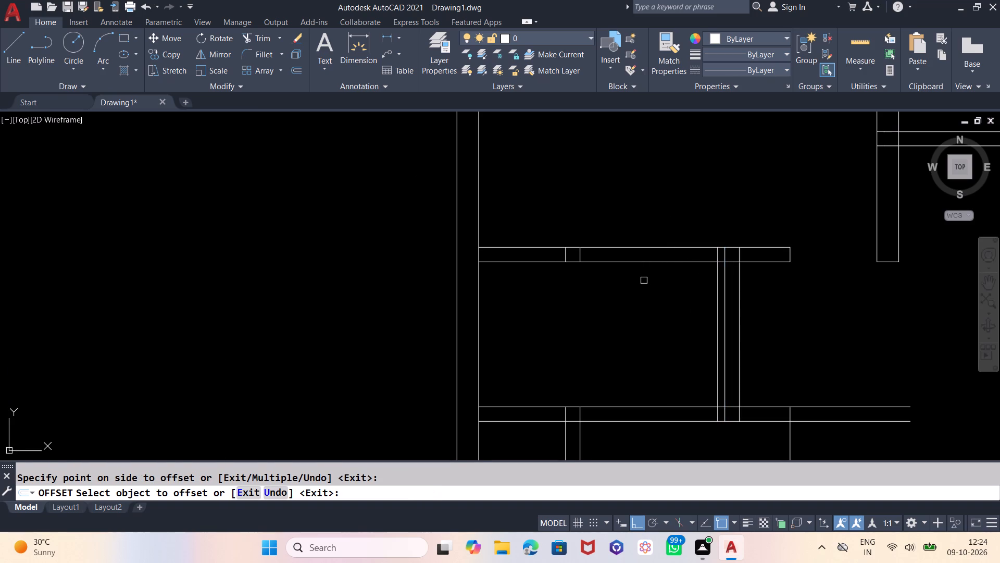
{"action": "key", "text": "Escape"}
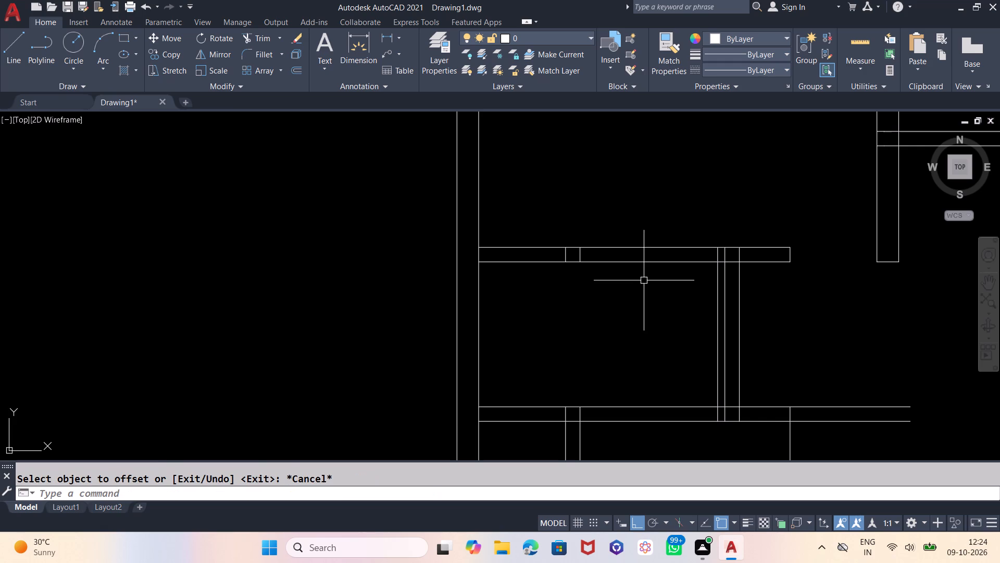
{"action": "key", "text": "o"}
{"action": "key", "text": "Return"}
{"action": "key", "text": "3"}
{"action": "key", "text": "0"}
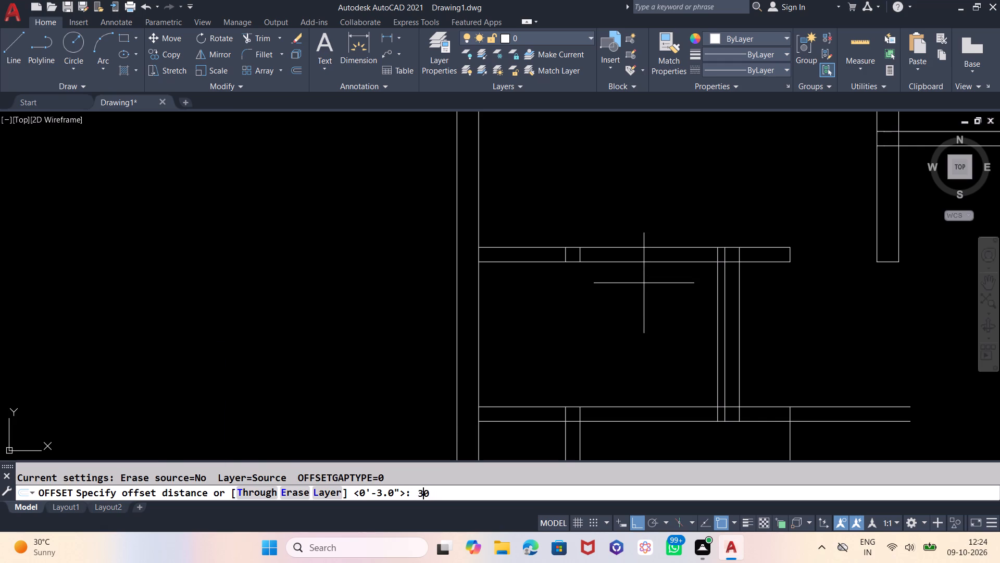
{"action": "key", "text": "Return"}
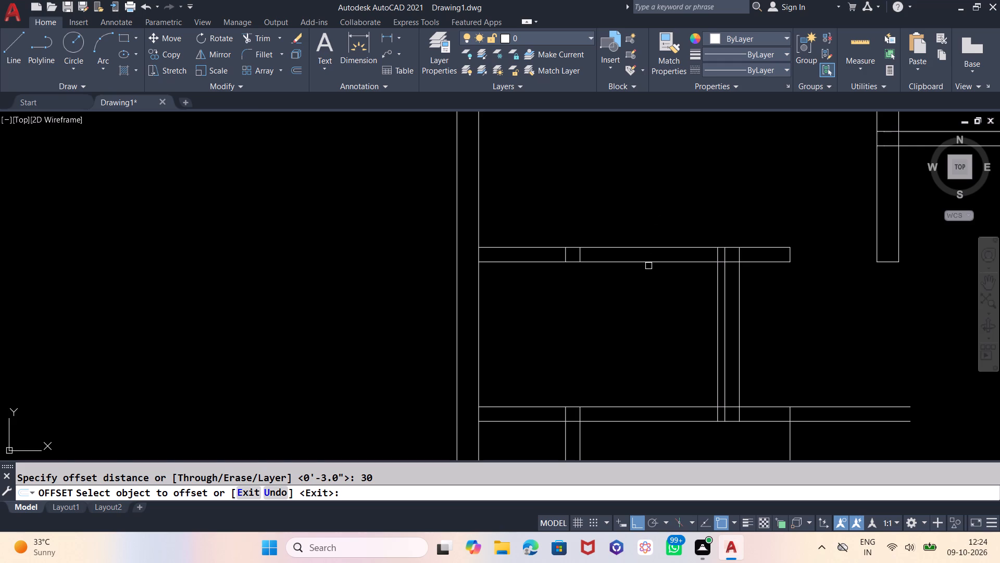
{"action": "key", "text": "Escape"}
Undo the 3-inch offset of the short vertical partition's left-hand line.
{"action": "key", "text": "ctrl+z"}
{"action": "key", "text": "ctrl+z"}
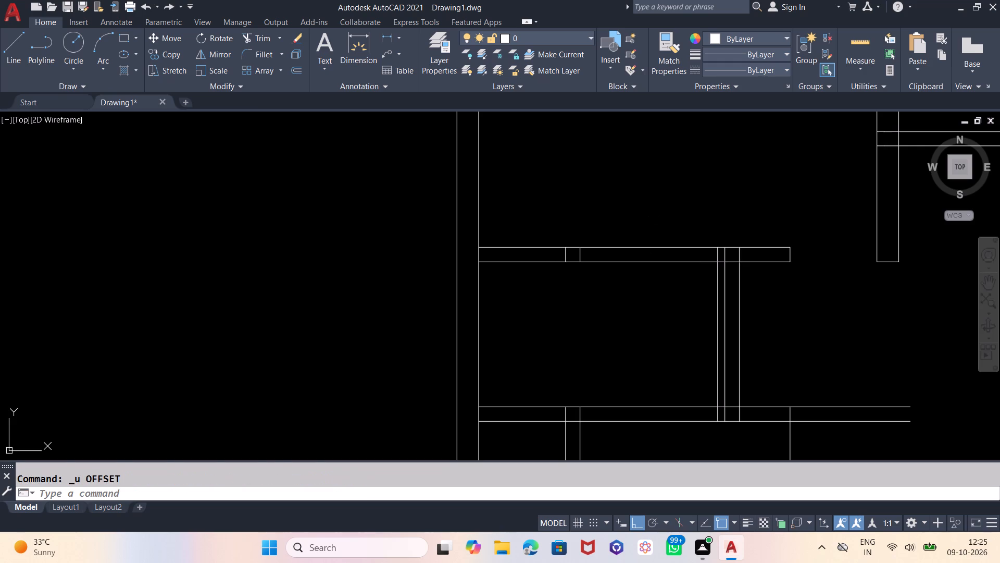
Offset the left-hand line of the short vertical partition below the upper partition 30 inches to the left.
{"action": "key", "text": "o"}
{"action": "key", "text": "Return"}
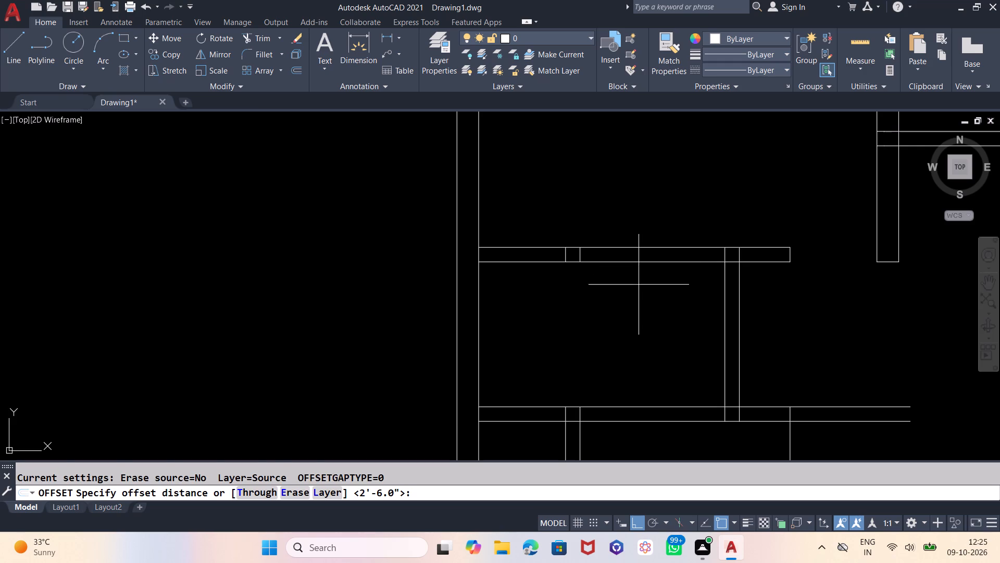
{"action": "key", "text": "3"}
{"action": "key", "text": "0"}
{"action": "key", "text": "Return"}
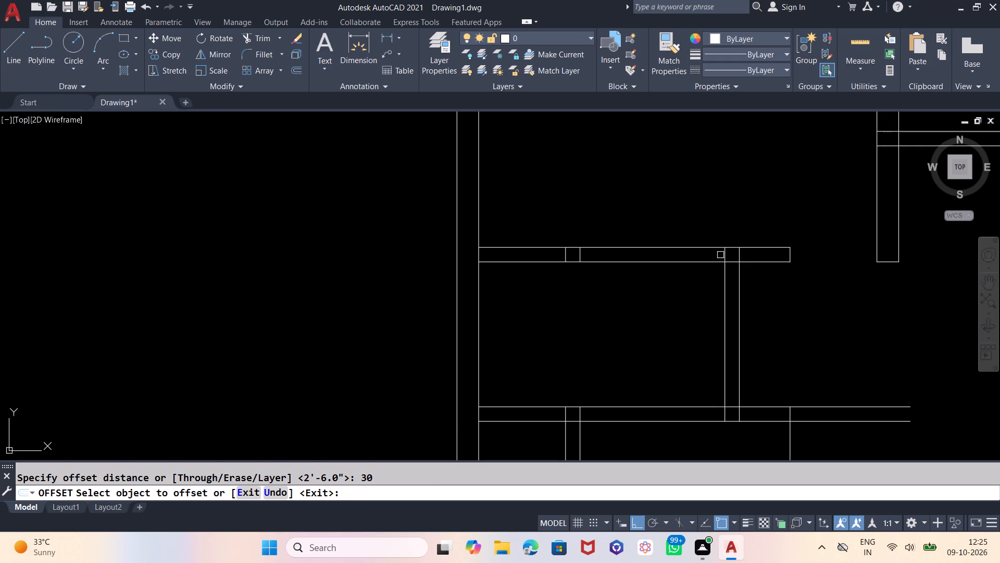
{"action": "left_click", "coordinate": [724, 258]}
{"action": "left_click", "coordinate": [620, 316]}
{"action": "key", "text": "Escape"}
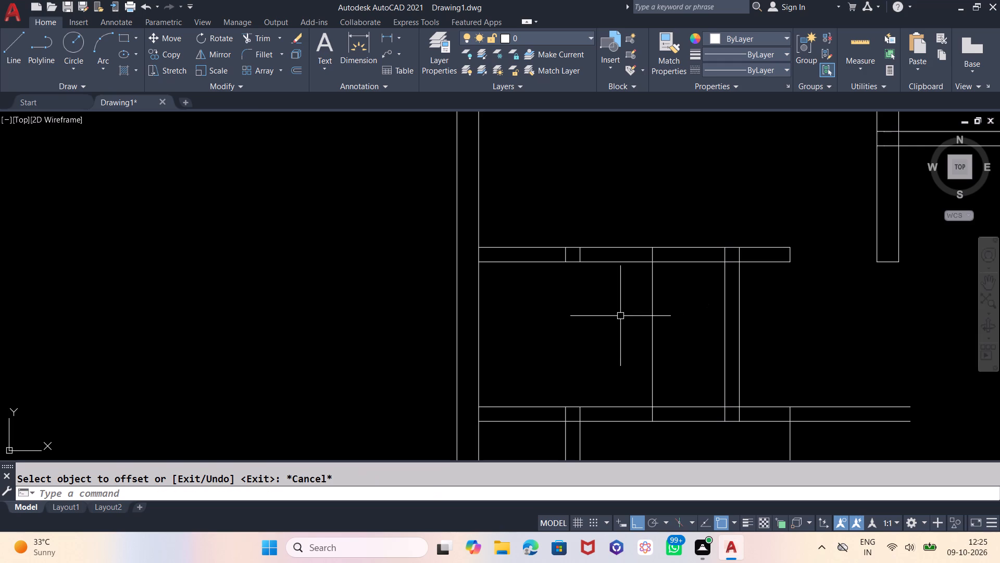
Trim the upper partition between the 30-inch offset line and the short vertical partition, and the offset line below it, to cut the door opening.
{"action": "type", "text": "TR"}
{"action": "key", "text": "Return"}
{"action": "key", "text": "Return"}
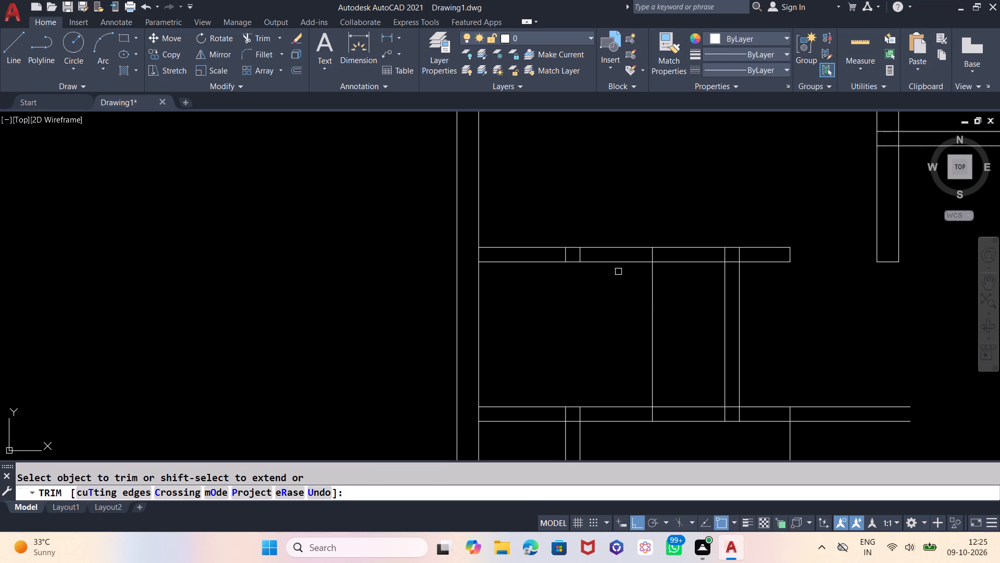
{"action": "left_click", "coordinate": [681, 278]}
{"action": "left_click", "coordinate": [677, 222]}
{"action": "left_click_drag", "start_coordinate": [677, 309], "coordinate": [665, 314]}
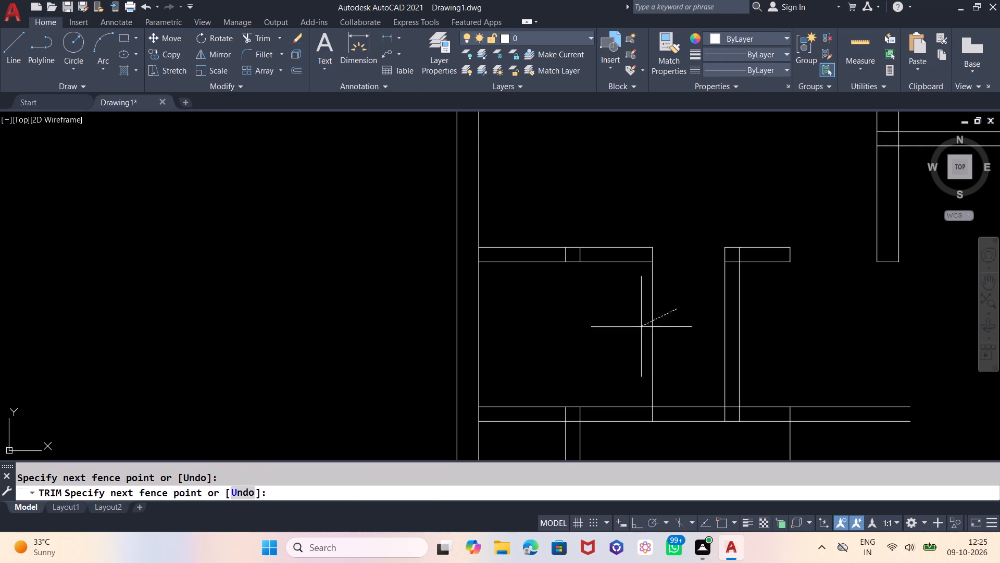
{"action": "left_click", "coordinate": [637, 329]}
Trim the leftover cross lines inside the upper and lower horizontal partitions and open the corner where the short vertical partition meets the upper one.
{"action": "left_click", "coordinate": [563, 255]}
{"action": "left_click", "coordinate": [579, 255]}
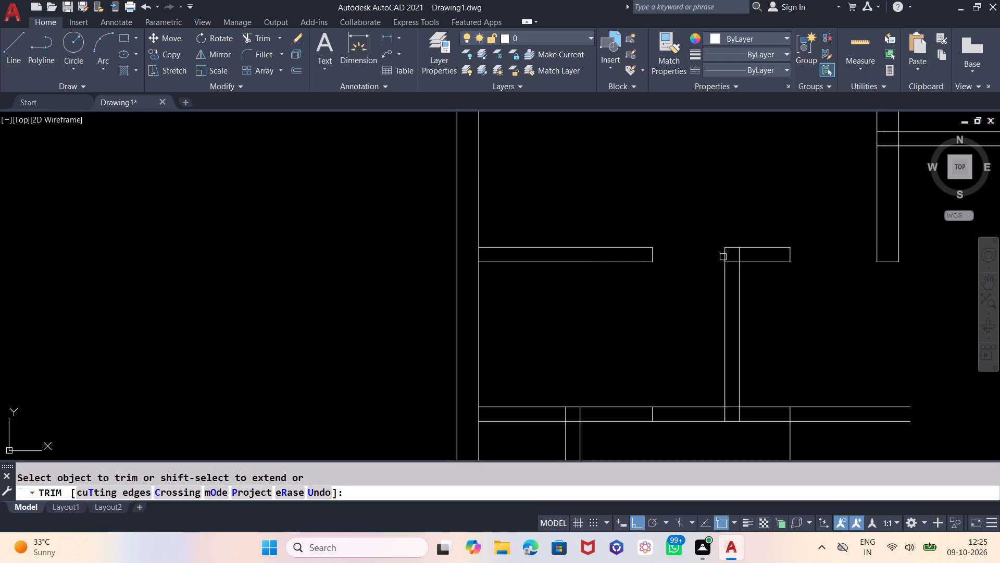
{"action": "left_click", "coordinate": [739, 256]}
{"action": "left_click", "coordinate": [735, 263]}
{"action": "left_click", "coordinate": [651, 413]}
{"action": "scroll", "coordinate": [365, 372], "scroll_direction": "down", "scroll_amount": 3}
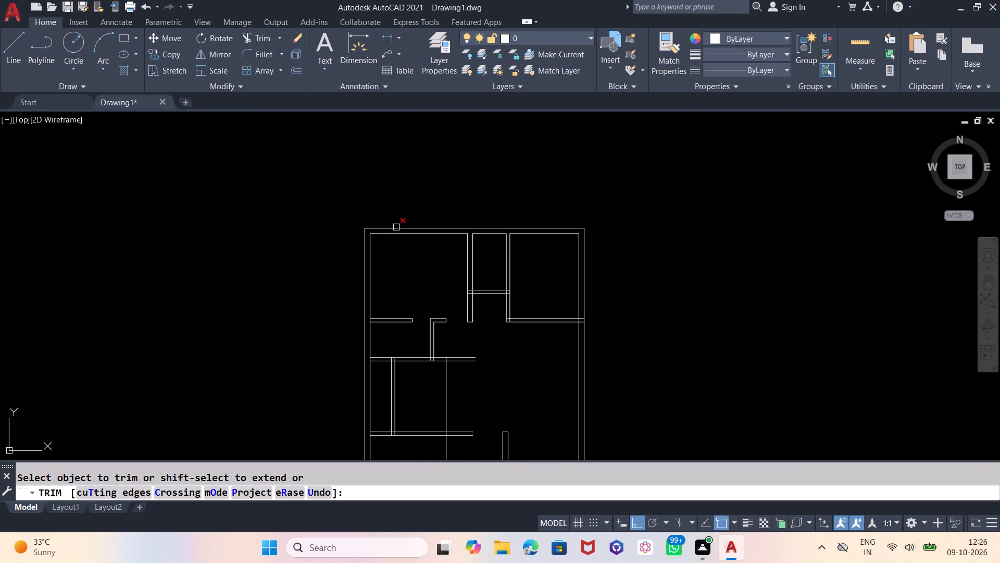
{"action": "scroll", "coordinate": [398, 225], "scroll_direction": "down", "scroll_amount": 2}
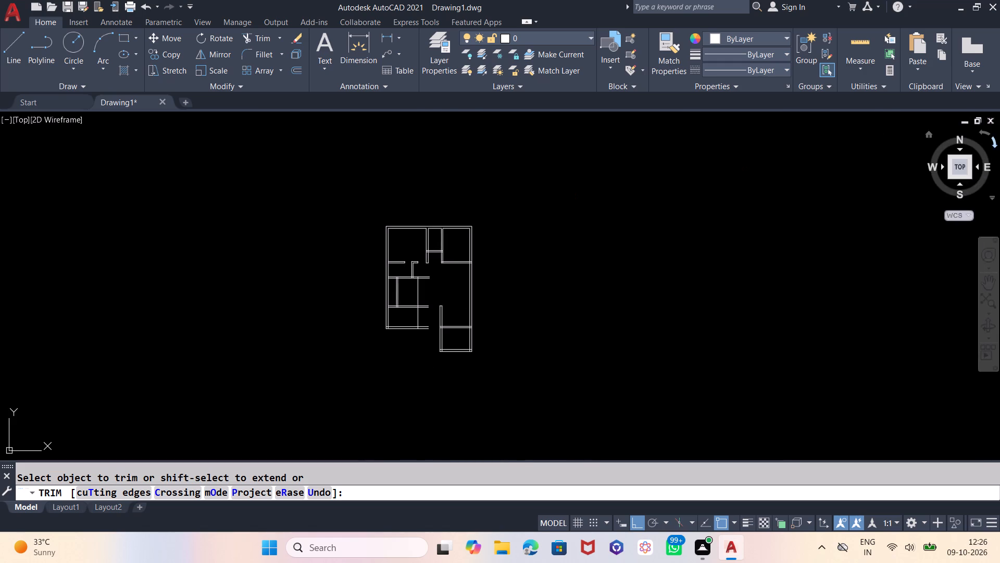
{"action": "scroll", "coordinate": [376, 304], "scroll_direction": "up", "scroll_amount": 1}
{"action": "scroll", "coordinate": [483, 292], "scroll_direction": "up", "scroll_amount": 1}
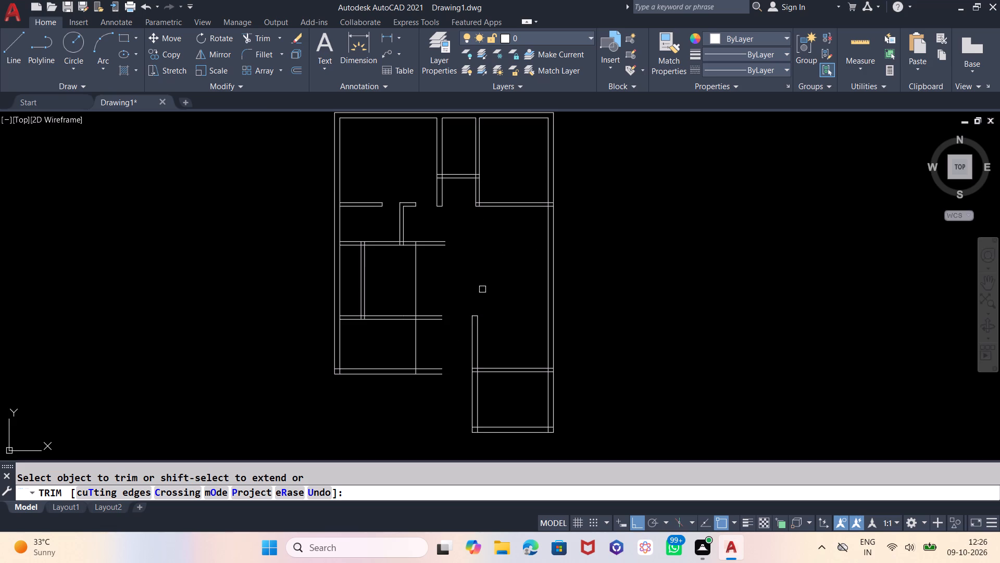
{"action": "scroll", "coordinate": [438, 358], "scroll_direction": "down", "scroll_amount": 1}
{"action": "key", "text": "Escape"}
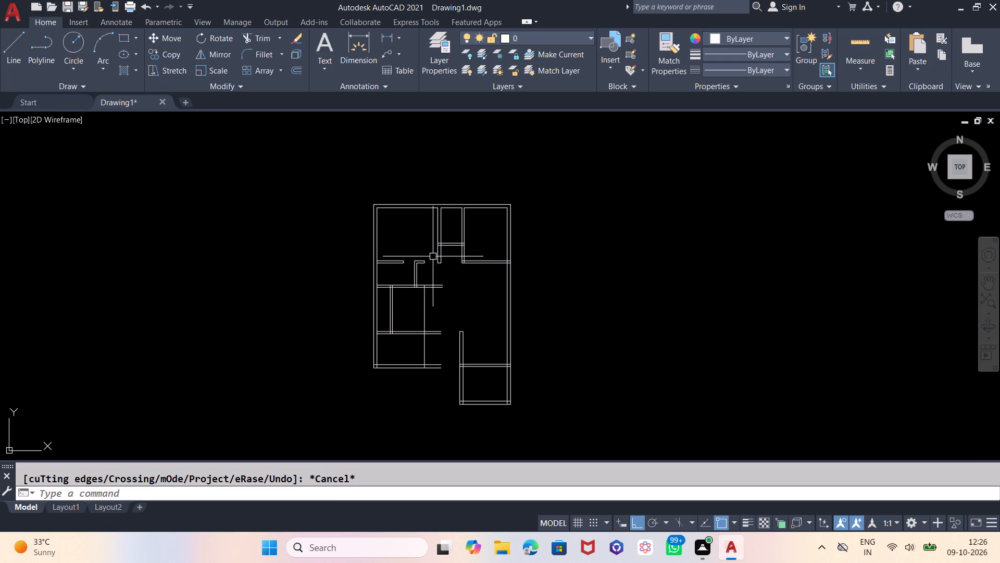
Trim the overlapping lines where the short horizontal partition of the narrow top-middle room meets the central wall.
{"action": "type", "text": "TR"}
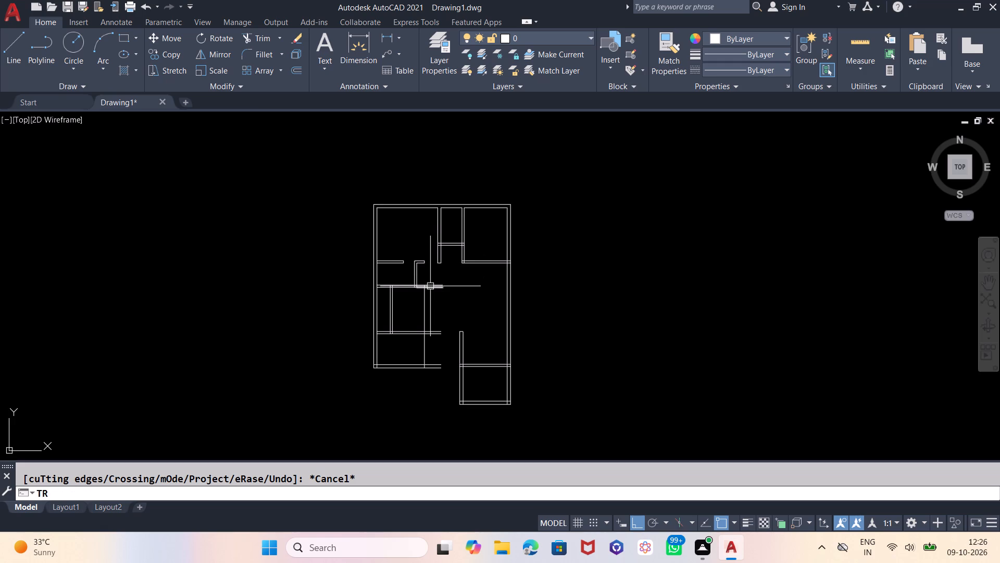
{"action": "key", "text": "Return"}
{"action": "key", "text": "Return"}
{"action": "scroll", "coordinate": [449, 249], "scroll_direction": "up", "scroll_amount": 5}
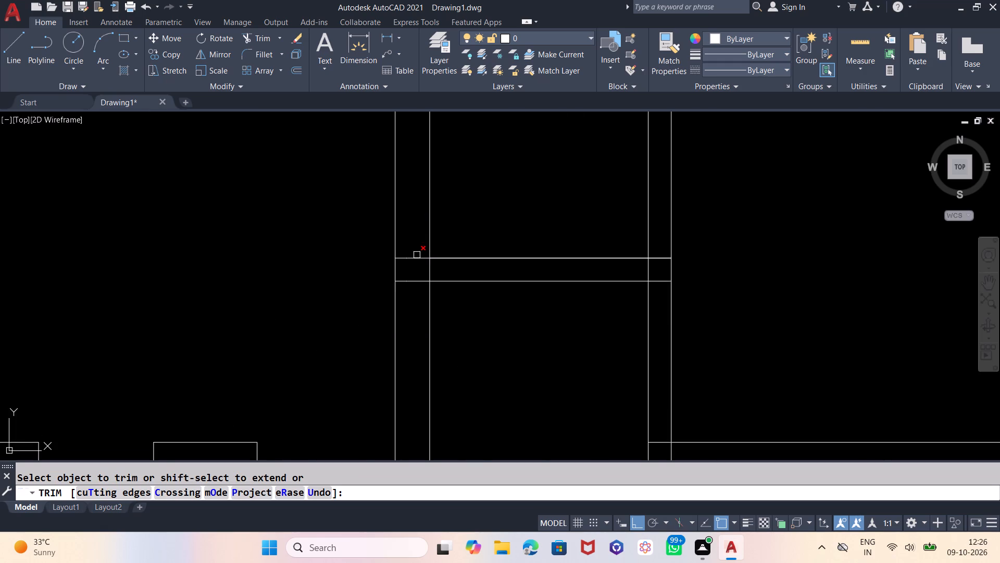
{"action": "left_click", "coordinate": [417, 258]}
{"action": "left_click", "coordinate": [431, 267]}
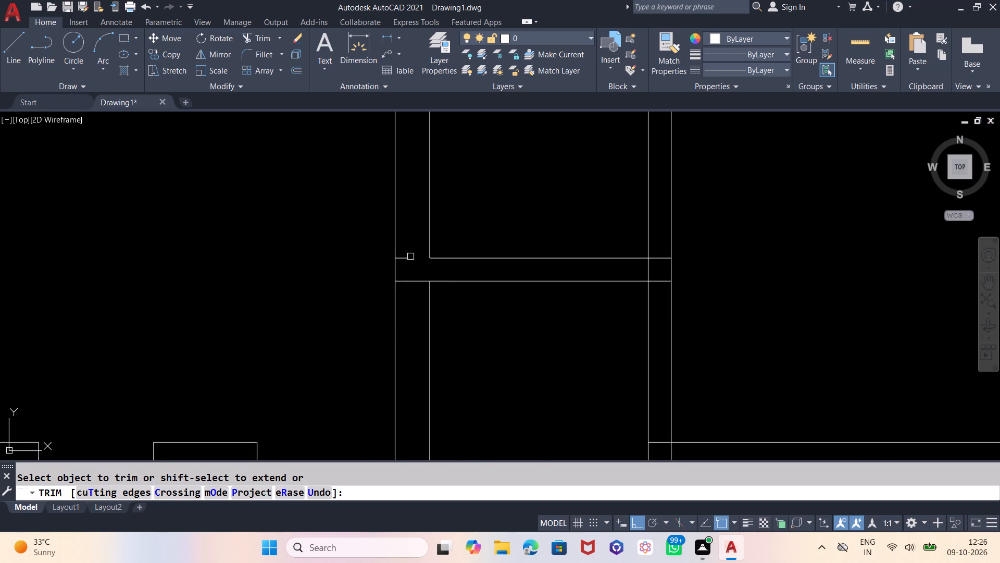
{"action": "left_click", "coordinate": [408, 257]}
{"action": "left_click", "coordinate": [406, 279]}
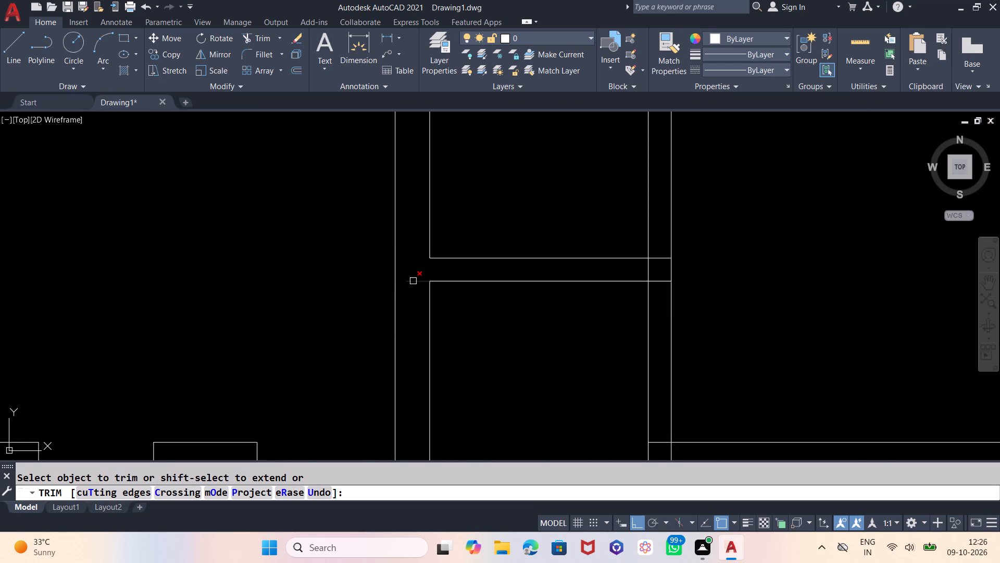
{"action": "left_click", "coordinate": [413, 281]}
{"action": "scroll", "coordinate": [348, 266], "scroll_direction": "down", "scroll_amount": 2}
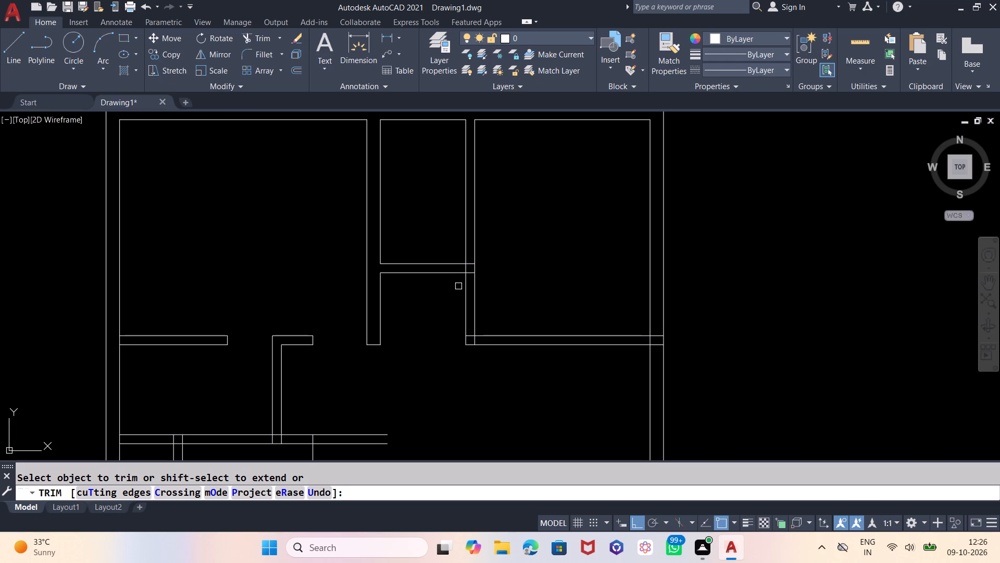
{"action": "key", "text": "Escape"}
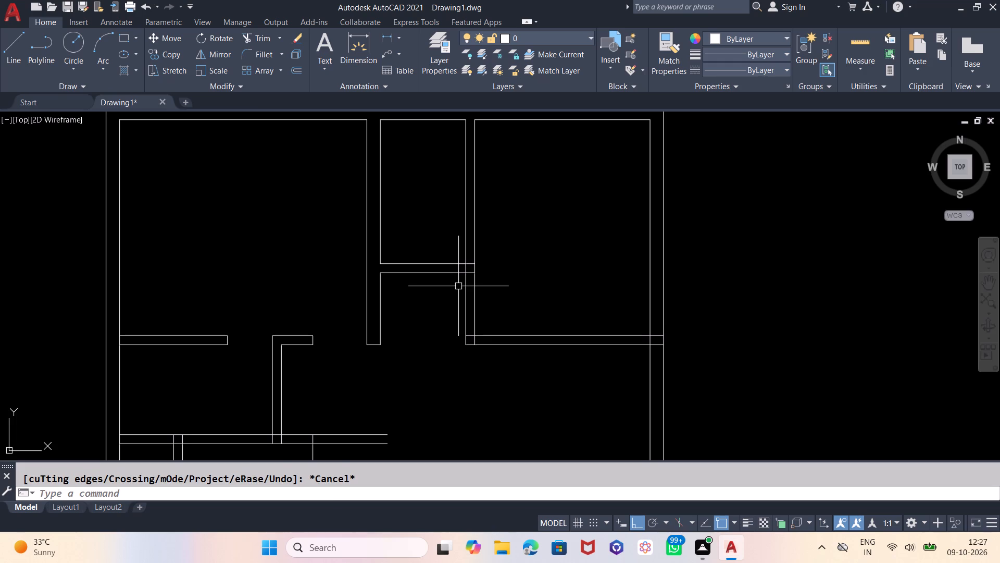
Offset the narrow room's partition top line 3 inches upward and the right outer wall's inner line 3 inches inward.
{"action": "key", "text": "o"}
{"action": "key", "text": "Return"}
{"action": "key", "text": "3"}
{"action": "key", "text": "Return"}
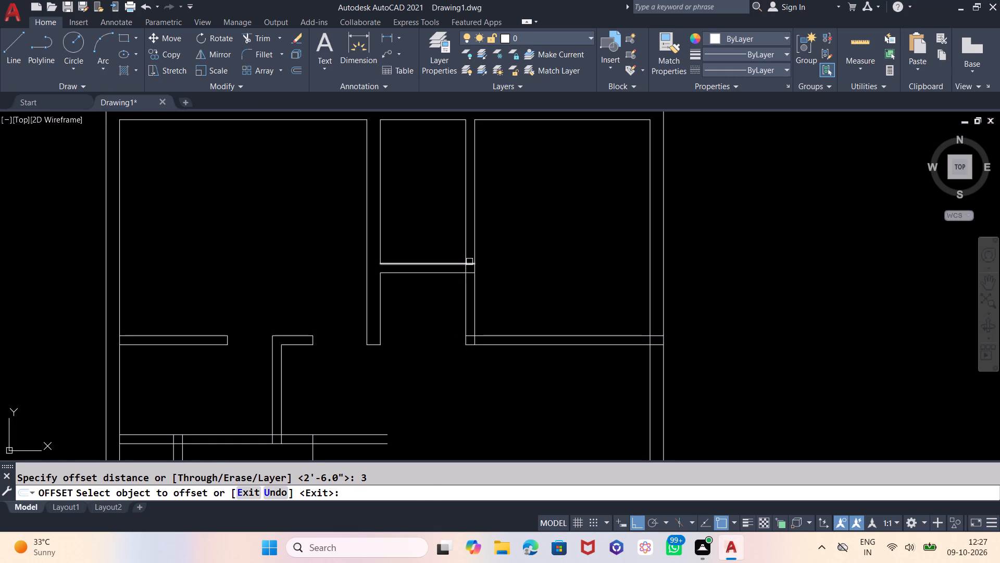
{"action": "left_click", "coordinate": [469, 263]}
{"action": "left_click", "coordinate": [469, 229]}
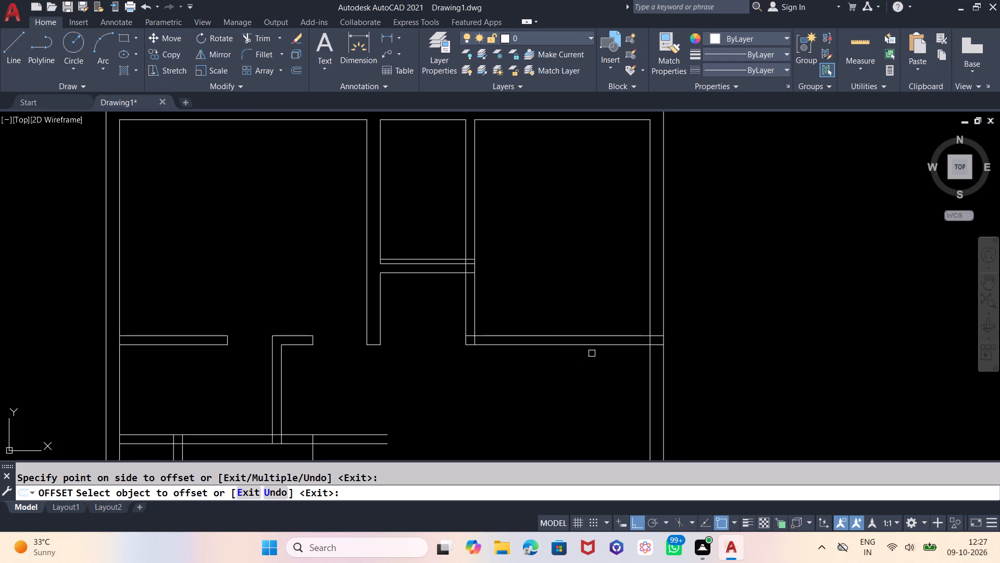
{"action": "left_click", "coordinate": [651, 315]}
{"action": "left_click", "coordinate": [593, 315]}
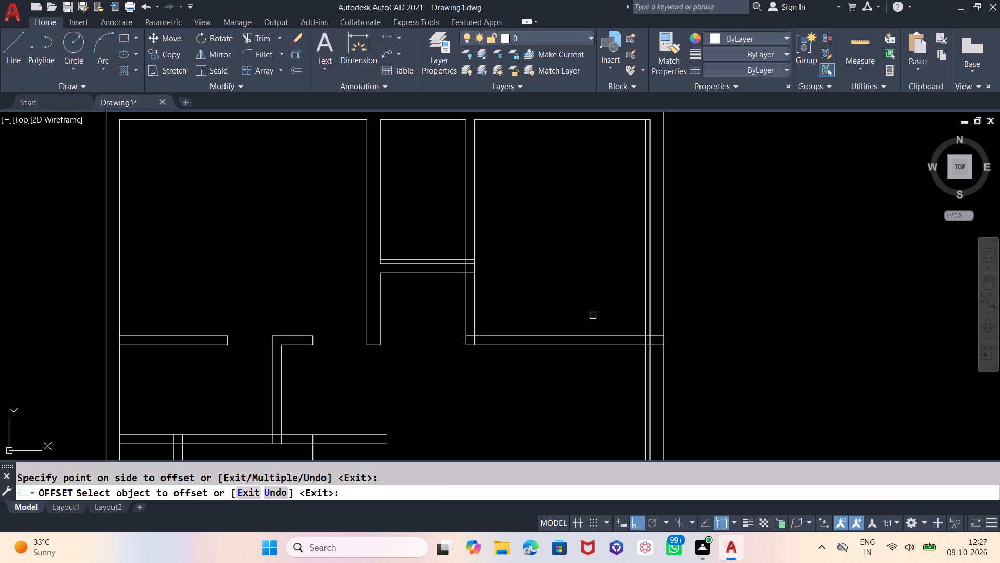
{"action": "key", "text": "Escape"}
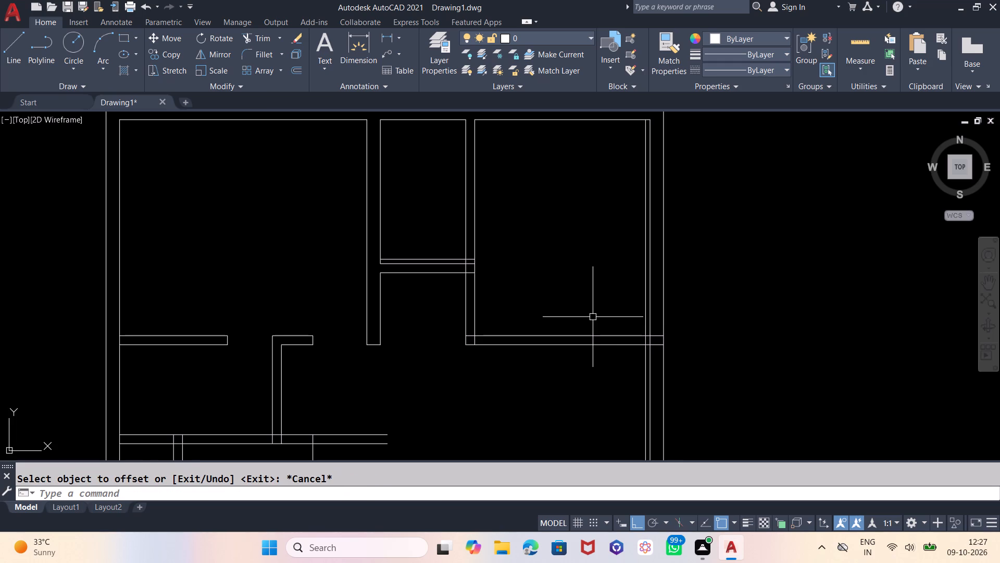
Offset the new 3-inch line above the narrow room's partition 30 inches upward.
{"action": "key", "text": "o"}
{"action": "key", "text": "Return"}
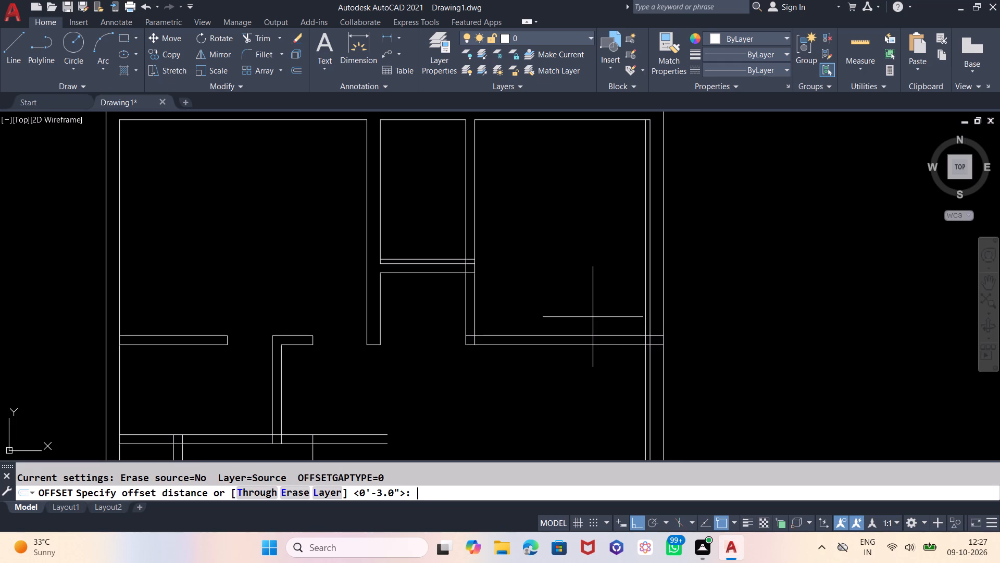
{"action": "type", "text": "30"}
{"action": "key", "text": "Return"}
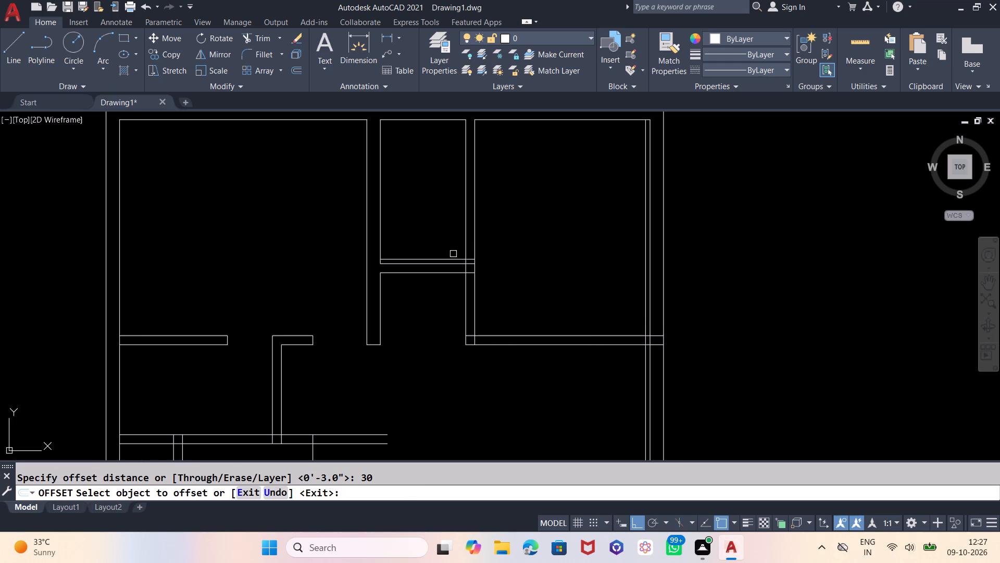
{"action": "left_click", "coordinate": [453, 259]}
{"action": "left_click", "coordinate": [456, 183]}
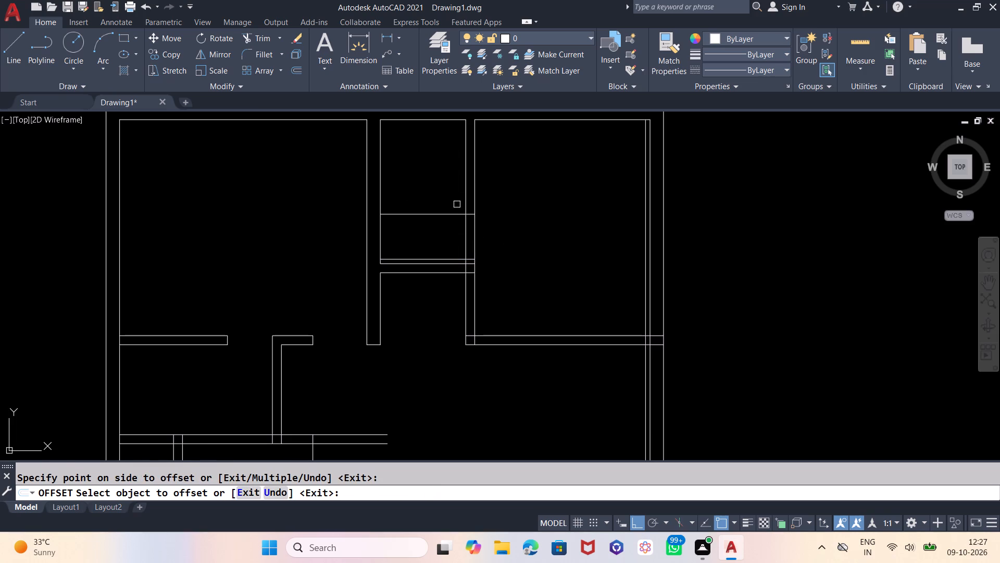
{"action": "key", "text": "Escape"}
Offset the new 3-inch line beside the right outer wall 36 inches to the left.
{"action": "key", "text": "o"}
{"action": "key", "text": "Return"}
{"action": "type", "text": "36"}
{"action": "key", "text": "Return"}
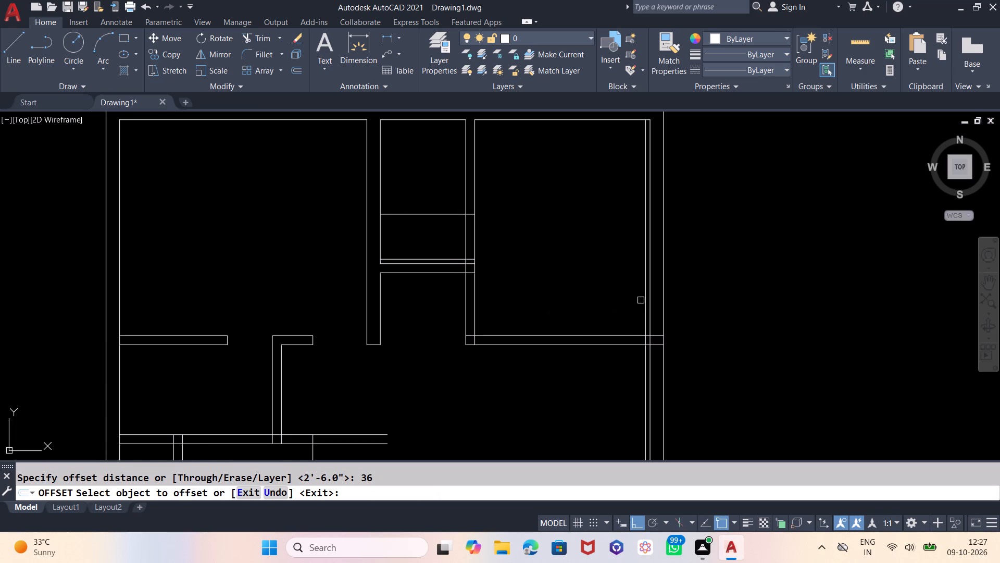
{"action": "left_click", "coordinate": [644, 304]}
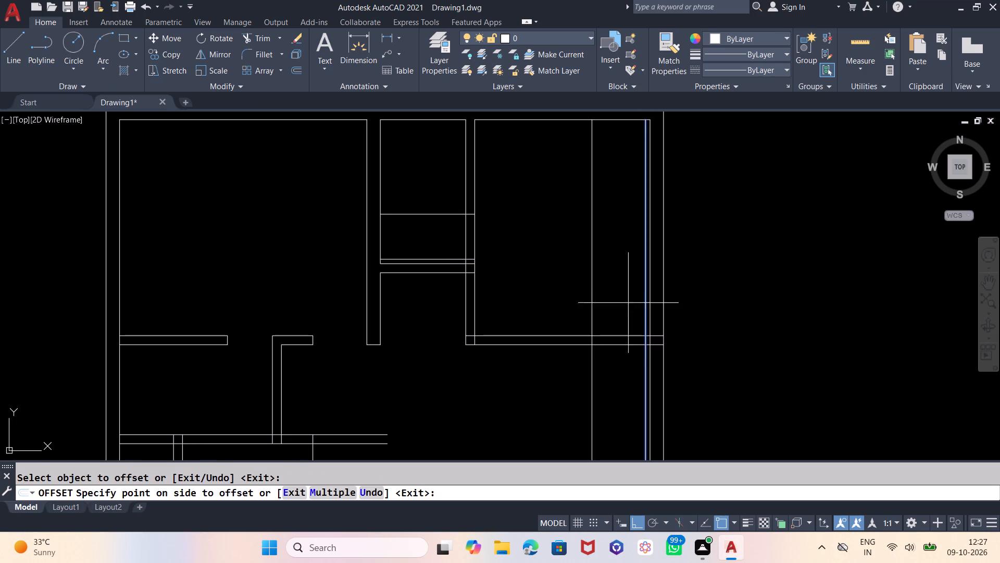
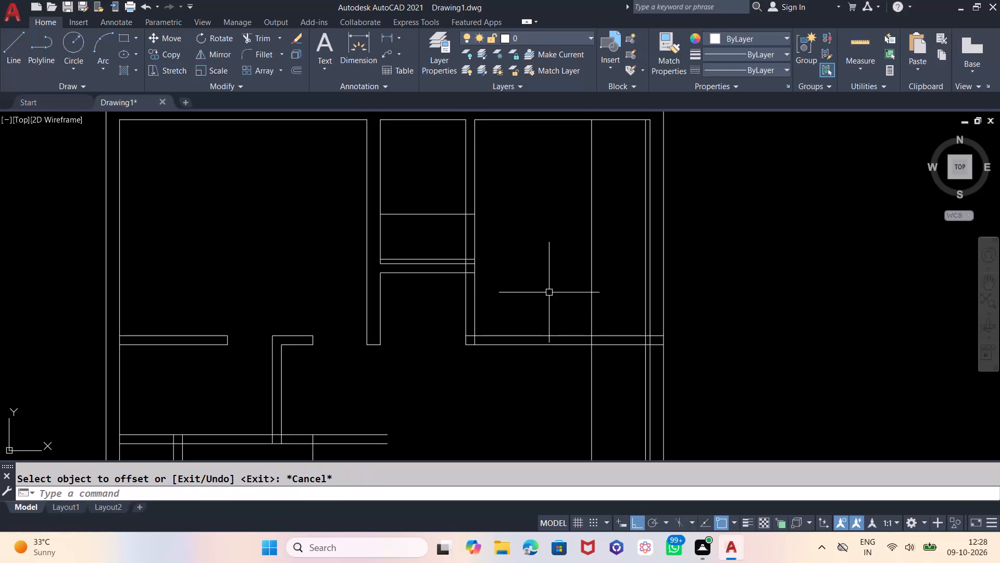
Trim the wall between the narrow top-middle room and the top-right room to cut the 30-inch door opening.
{"action": "type", "text": "TR"}
{"action": "key", "text": "Return"}
{"action": "key", "text": "Return"}
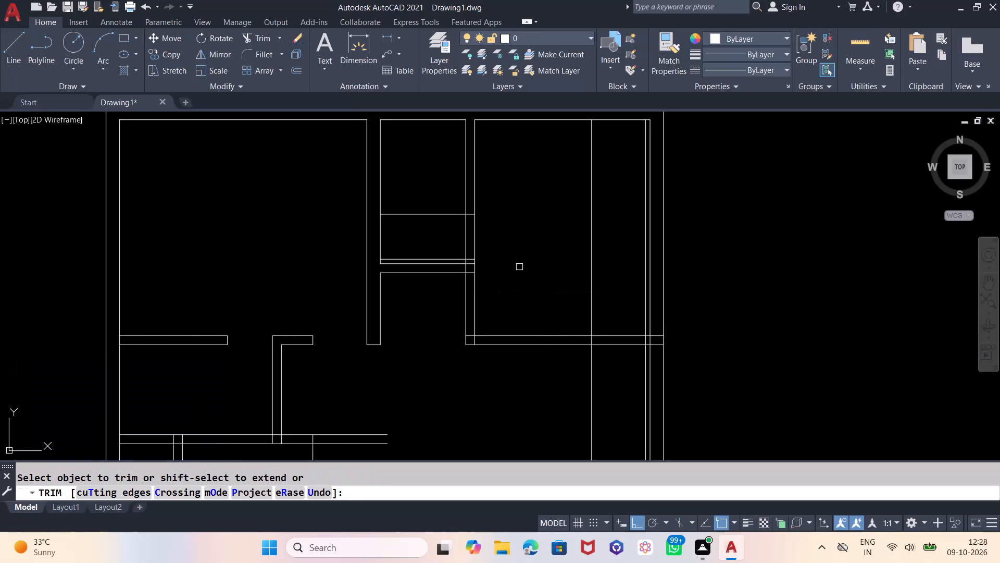
{"action": "left_click", "coordinate": [439, 216]}
{"action": "left_click", "coordinate": [459, 230]}
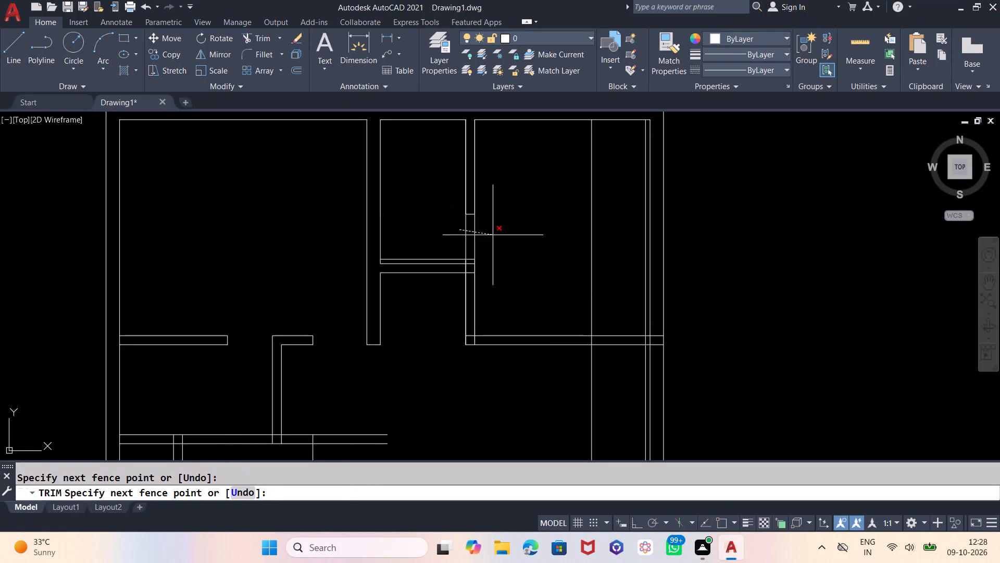
{"action": "left_click", "coordinate": [493, 235]}
Trim the overlapping lines where the wall below the new opening meets the narrow room's partition and the top-right room's bottom wall.
{"action": "scroll", "coordinate": [456, 261], "scroll_direction": "up", "scroll_amount": 2}
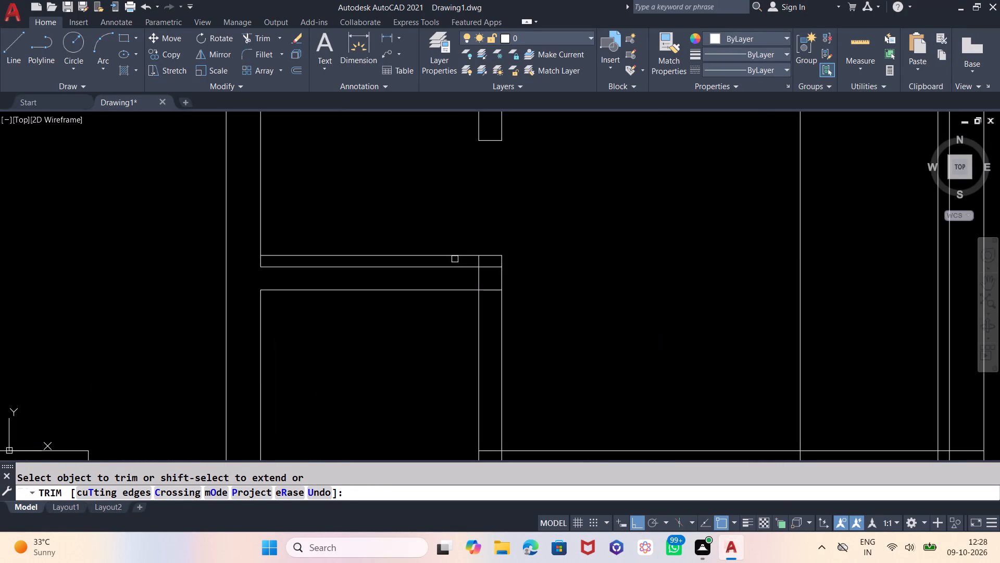
{"action": "left_click", "coordinate": [456, 254]}
{"action": "left_click", "coordinate": [487, 267]}
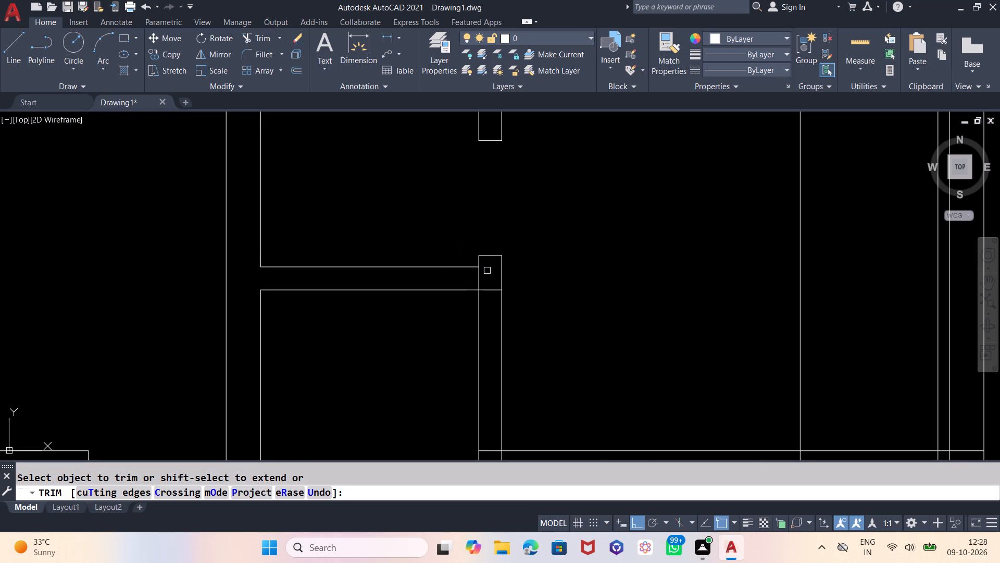
{"action": "left_click", "coordinate": [479, 276]}
{"action": "left_click", "coordinate": [487, 292]}
{"action": "scroll", "coordinate": [379, 274], "scroll_direction": "down", "scroll_amount": 1}
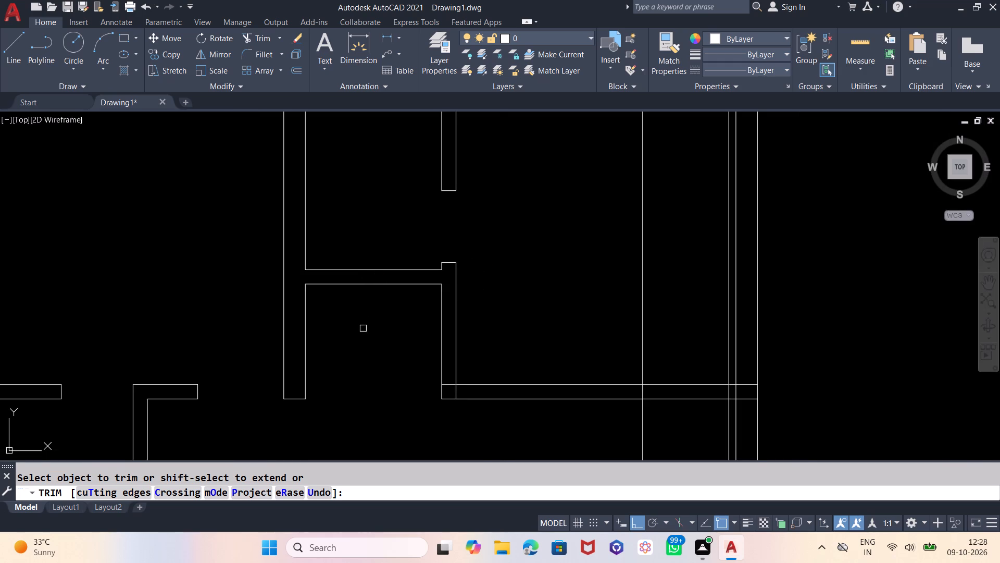
{"action": "left_click", "coordinate": [445, 385]}
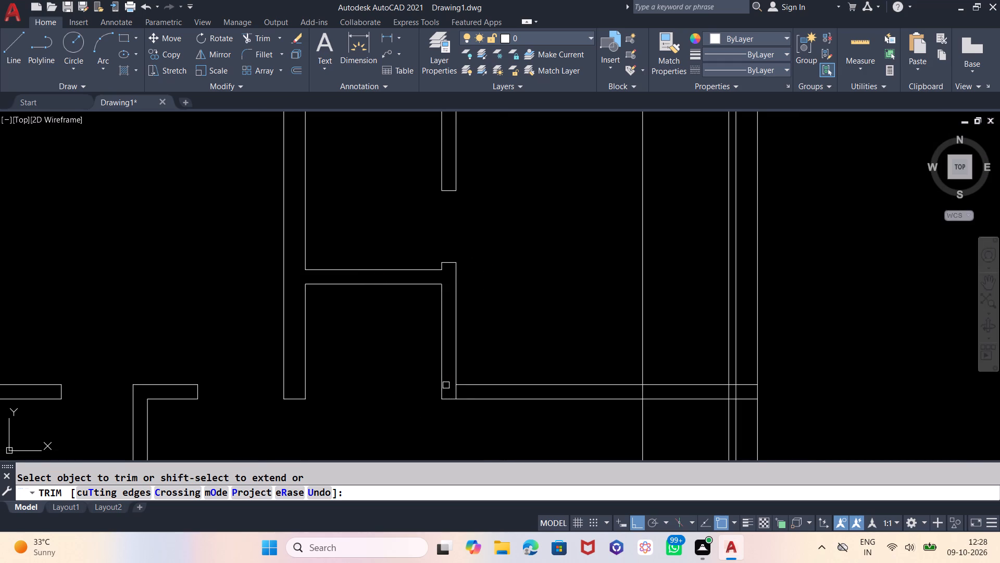
{"action": "left_click", "coordinate": [454, 392]}
Cut the 36-inch door opening in the top-right room's bottom wall and trim the excess 36-inch offset line above and below it.
{"action": "scroll", "coordinate": [386, 380], "scroll_direction": "down", "scroll_amount": 1}
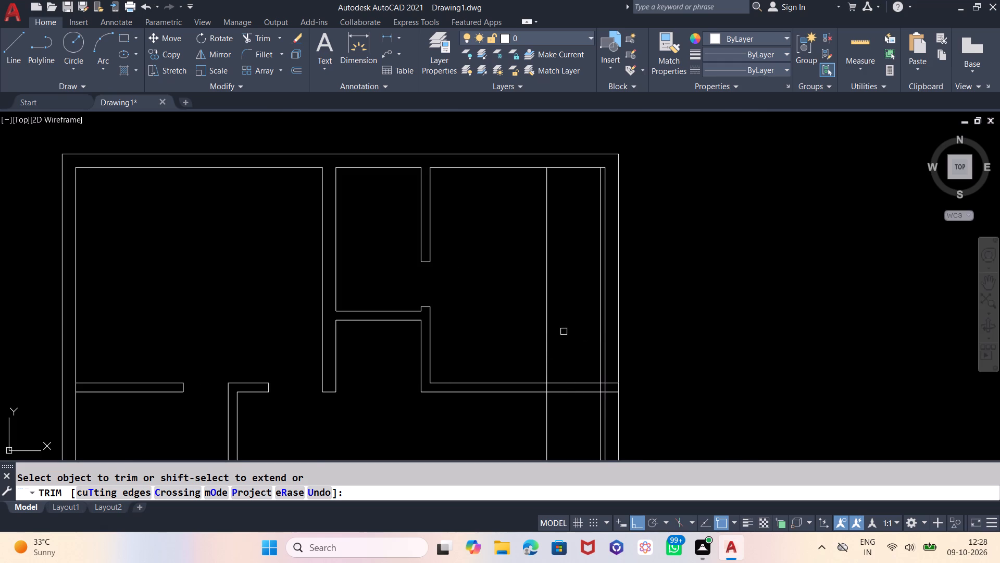
{"action": "left_click", "coordinate": [564, 333]}
{"action": "left_click", "coordinate": [562, 408]}
{"action": "left_click_drag", "start_coordinate": [570, 324], "coordinate": [565, 324]}
{"action": "left_click", "coordinate": [517, 326]}
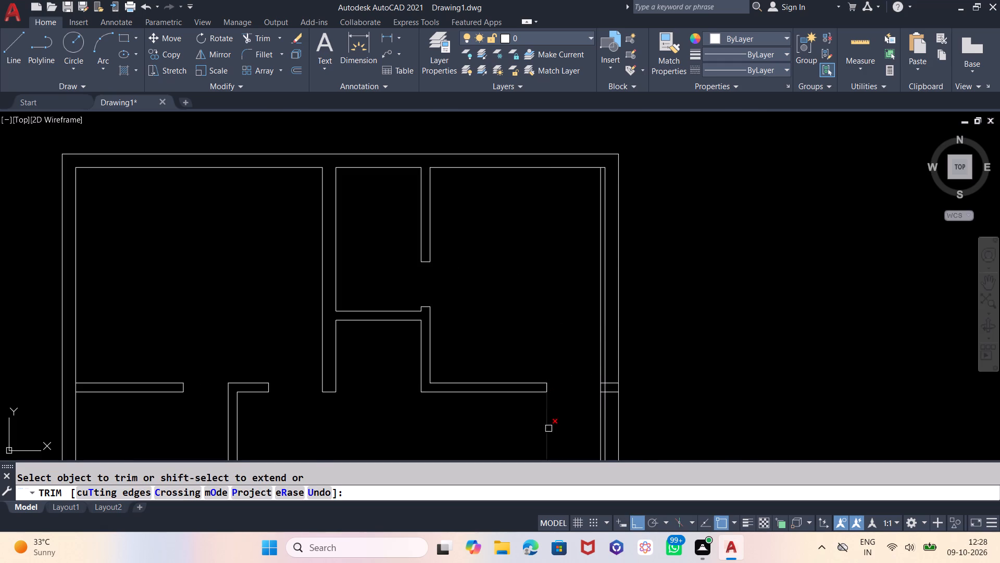
{"action": "left_click", "coordinate": [557, 418]}
{"action": "left_click", "coordinate": [532, 418]}
Trim the 3-inch offset line and overlapping lines at the right outer wall, leaving a clean 3-inch wall stub beside the opening.
{"action": "scroll", "coordinate": [605, 403], "scroll_direction": "up", "scroll_amount": 2}
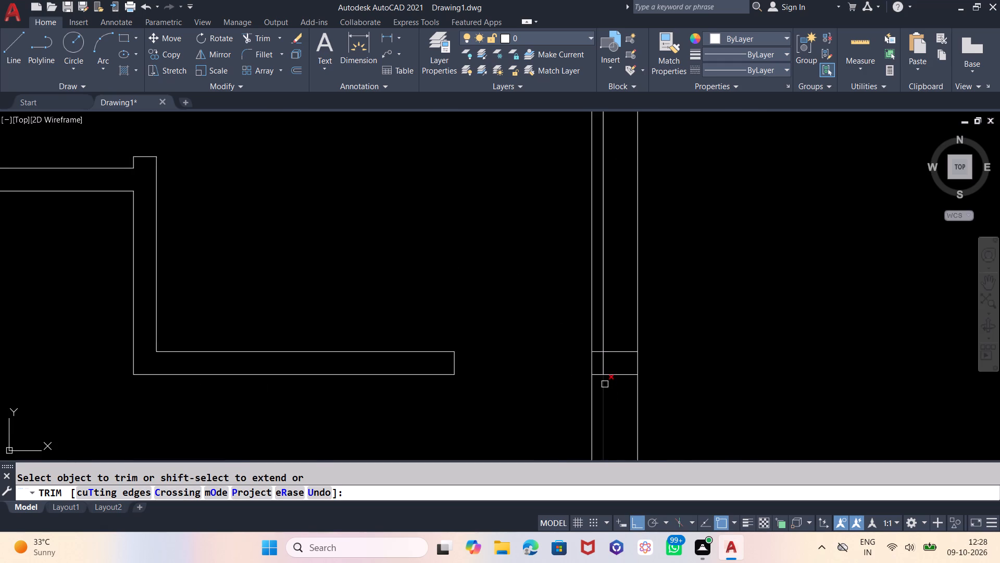
{"action": "scroll", "coordinate": [605, 384], "scroll_direction": "up", "scroll_amount": 2}
{"action": "left_click", "coordinate": [569, 272]}
{"action": "left_click", "coordinate": [570, 393]}
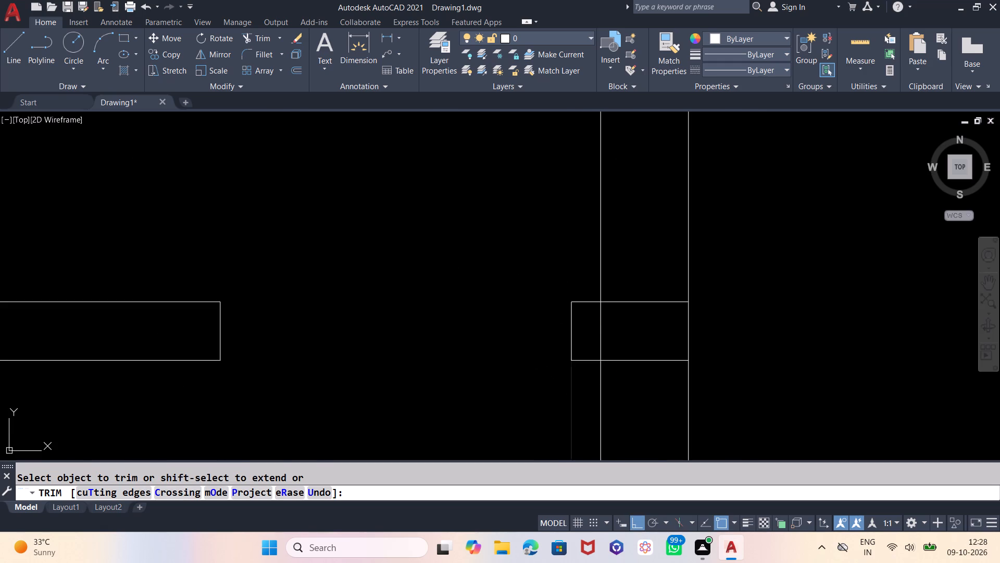
{"action": "left_click", "coordinate": [599, 334]}
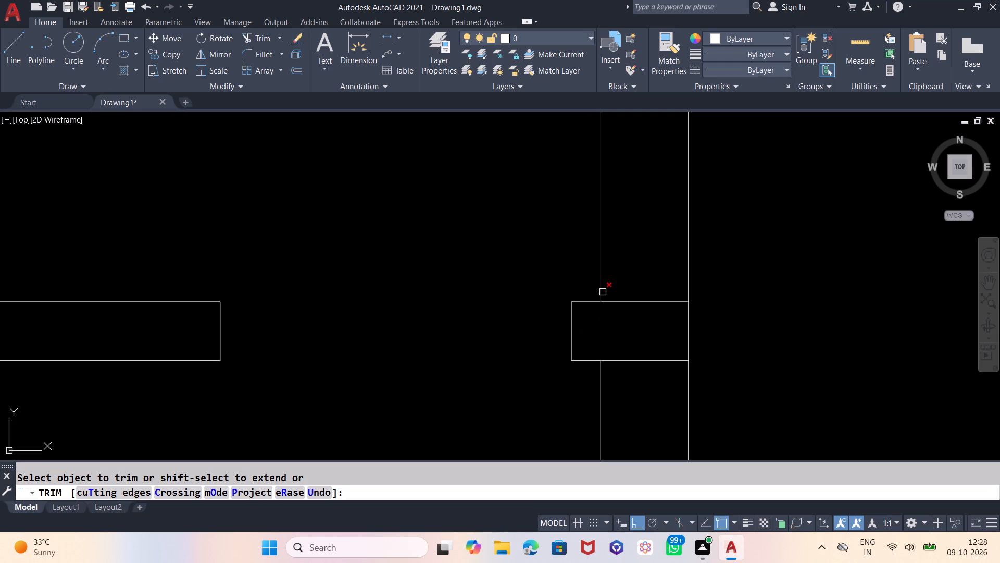
{"action": "left_click", "coordinate": [615, 300]}
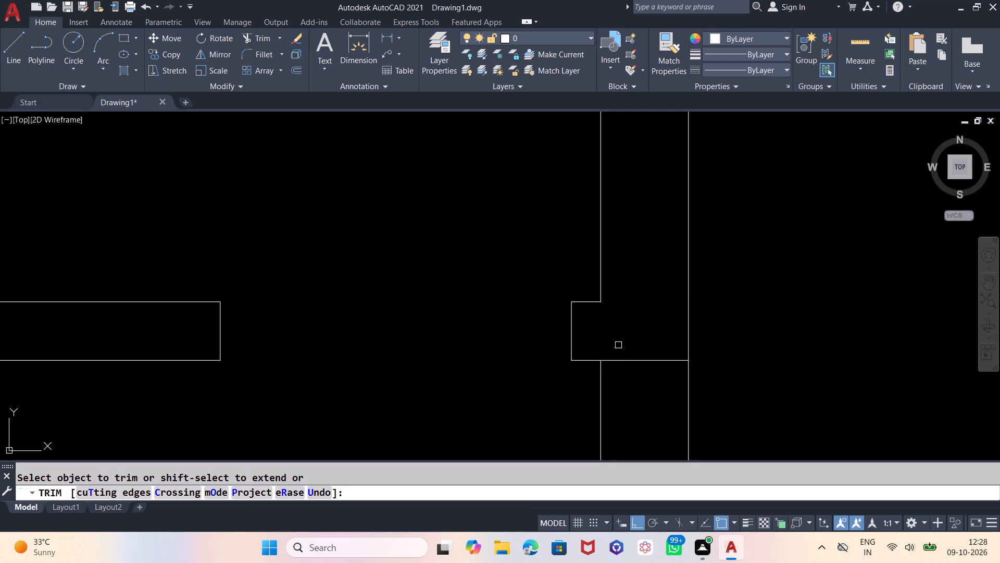
{"action": "left_click", "coordinate": [620, 359]}
{"action": "scroll", "coordinate": [698, 376], "scroll_direction": "down", "scroll_amount": 2}
{"action": "scroll", "coordinate": [586, 361], "scroll_direction": "down", "scroll_amount": 3}
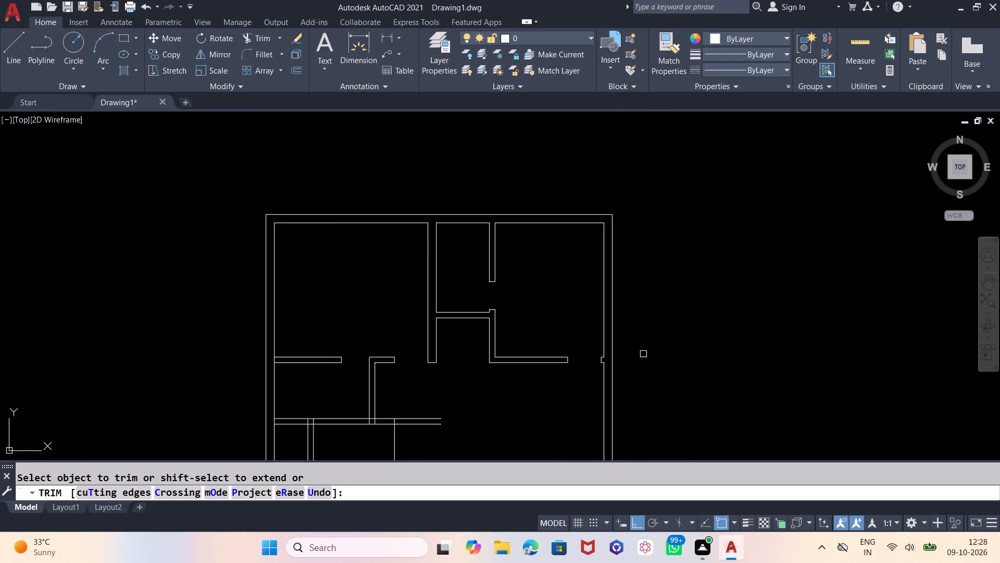
{"action": "scroll", "coordinate": [686, 285], "scroll_direction": "down", "scroll_amount": 1}
{"action": "scroll", "coordinate": [591, 370], "scroll_direction": "up", "scroll_amount": 1}
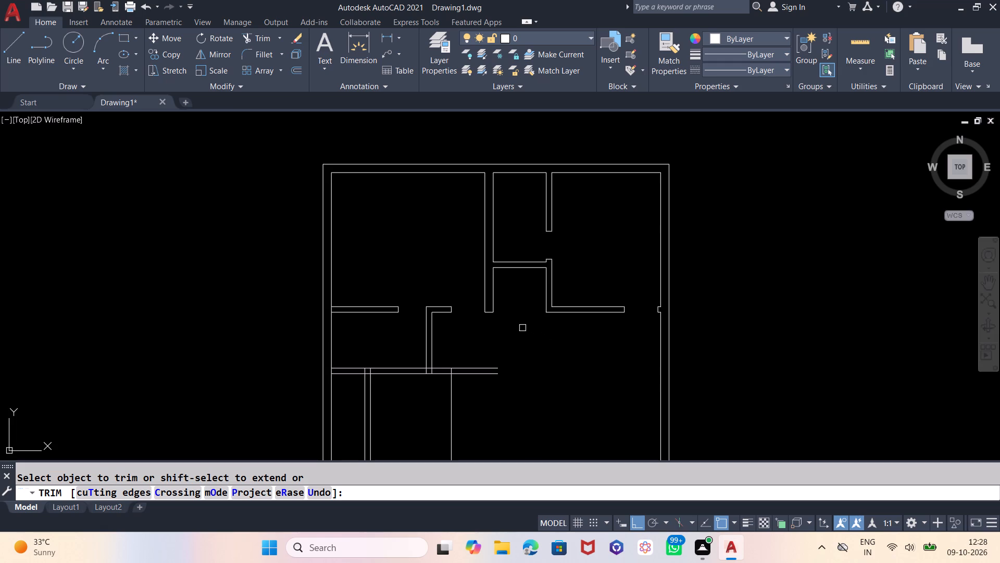
{"action": "key", "text": "Escape"}
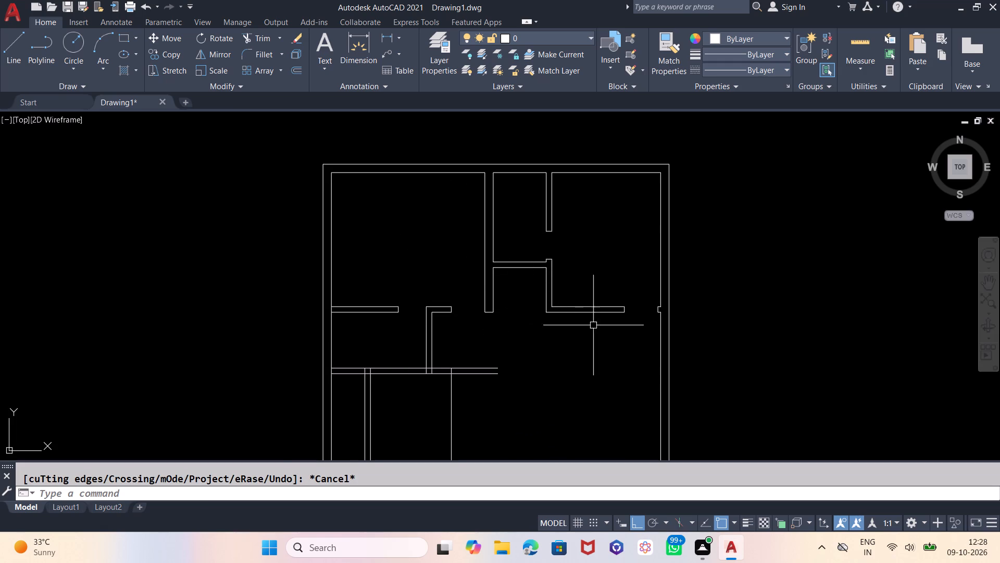
Trim the long vertical line crossing the two lower-left rooms out of both room interiors.
{"action": "scroll", "coordinate": [691, 168], "scroll_direction": "down", "scroll_amount": 1}
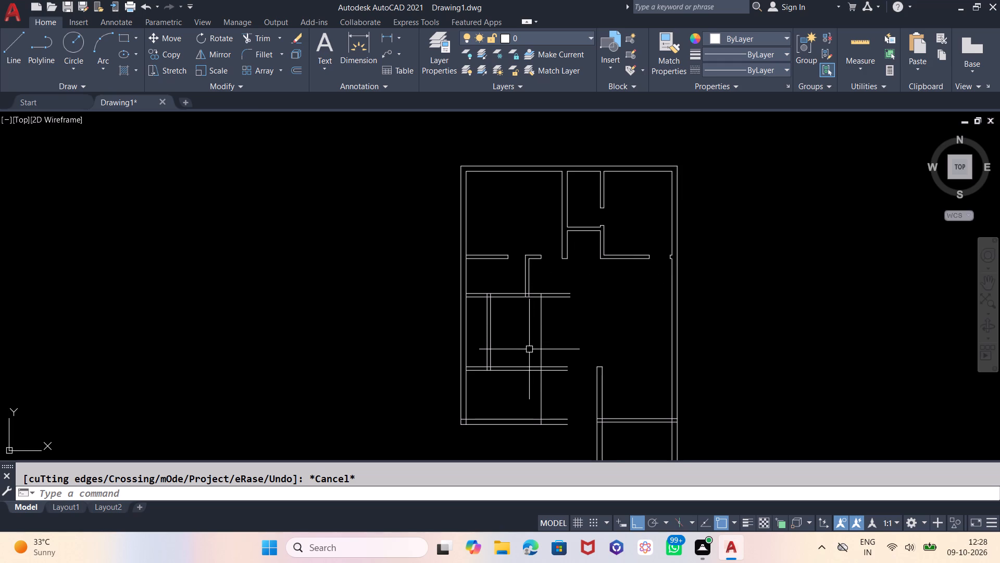
{"action": "type", "text": "TR"}
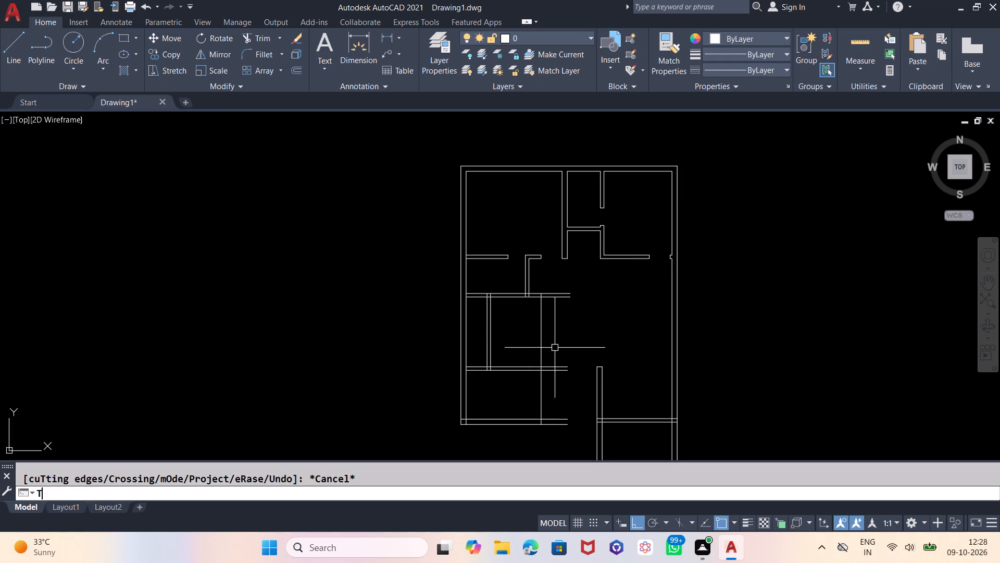
{"action": "key", "text": "Return"}
{"action": "key", "text": "Return"}
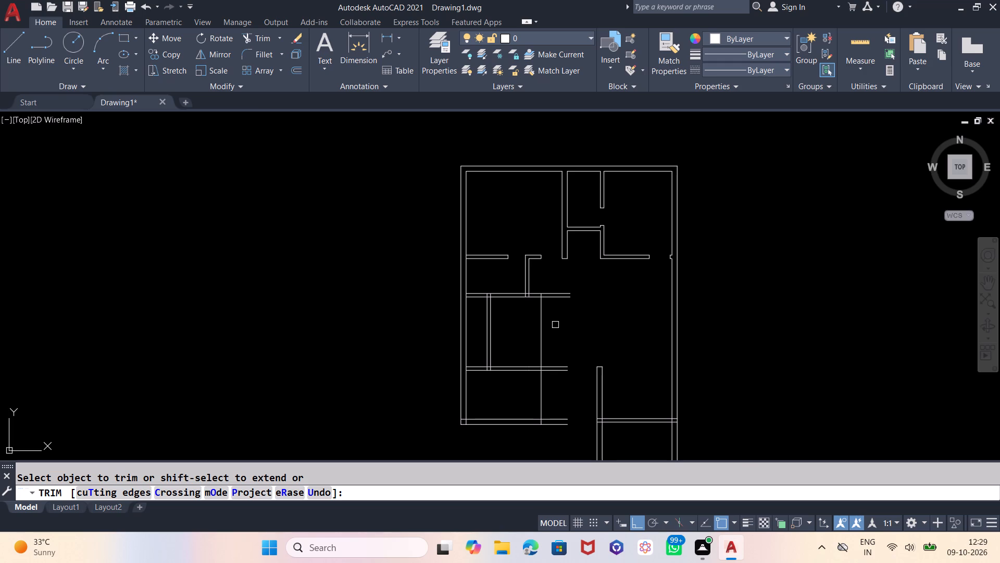
{"action": "scroll", "coordinate": [555, 324], "scroll_direction": "up", "scroll_amount": 1}
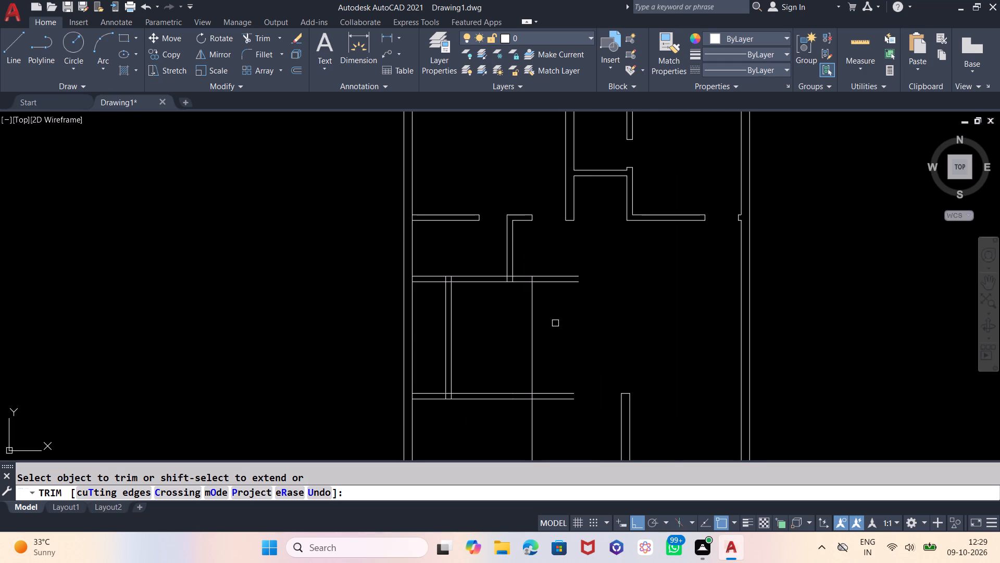
{"action": "scroll", "coordinate": [555, 323], "scroll_direction": "down", "scroll_amount": 1}
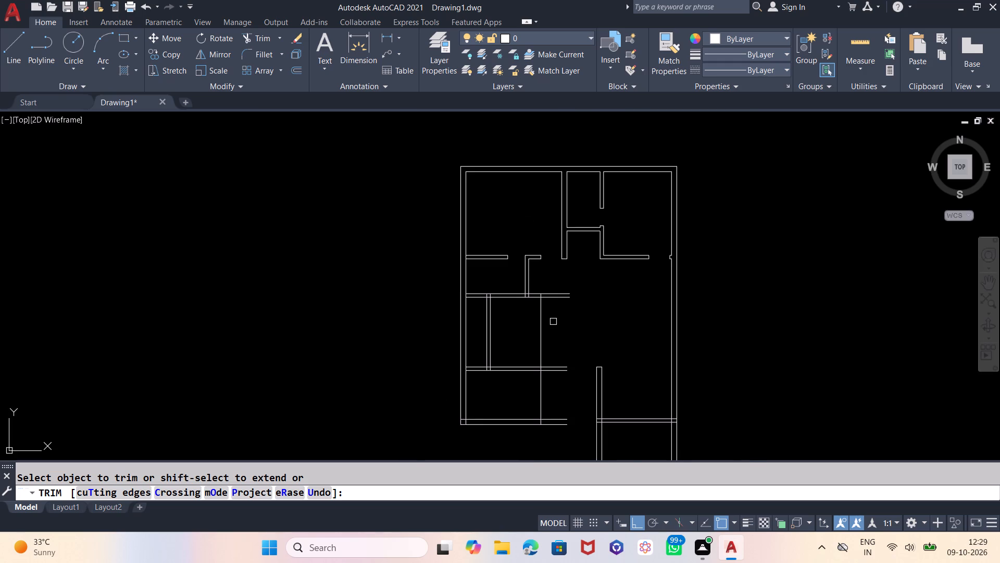
{"action": "left_click", "coordinate": [553, 322]}
{"action": "left_click", "coordinate": [536, 322]}
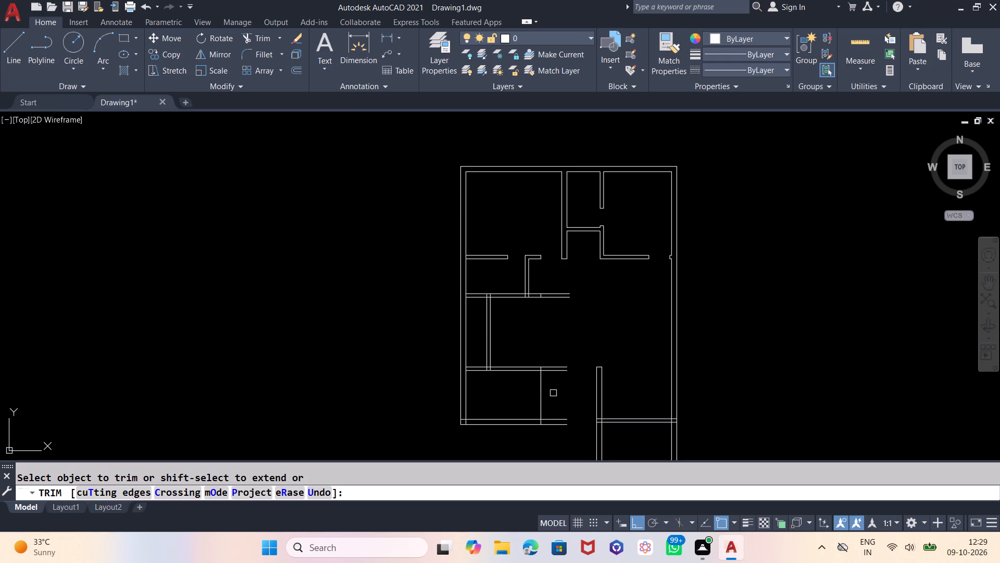
{"action": "left_click", "coordinate": [553, 392]}
{"action": "left_click", "coordinate": [530, 398]}
Trim the short leftover vertical segments inside the bottom outer wall and the two horizontal partitions of the lower-left rooms.
{"action": "scroll", "coordinate": [542, 435], "scroll_direction": "up", "scroll_amount": 3}
{"action": "left_click", "coordinate": [536, 393]}
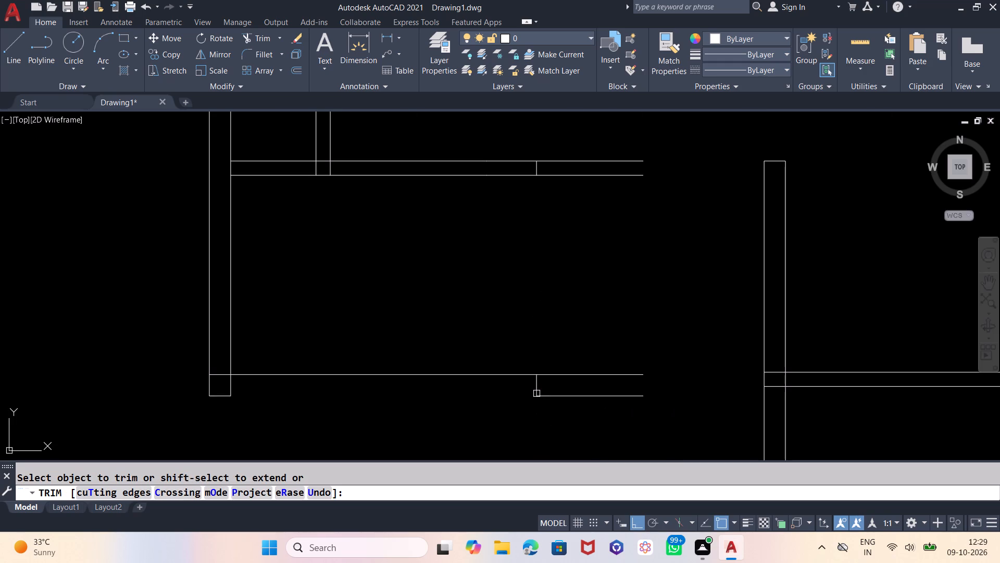
{"action": "key", "text": "ctrl+z"}
{"action": "scroll", "coordinate": [537, 425], "scroll_direction": "up", "scroll_amount": 4}
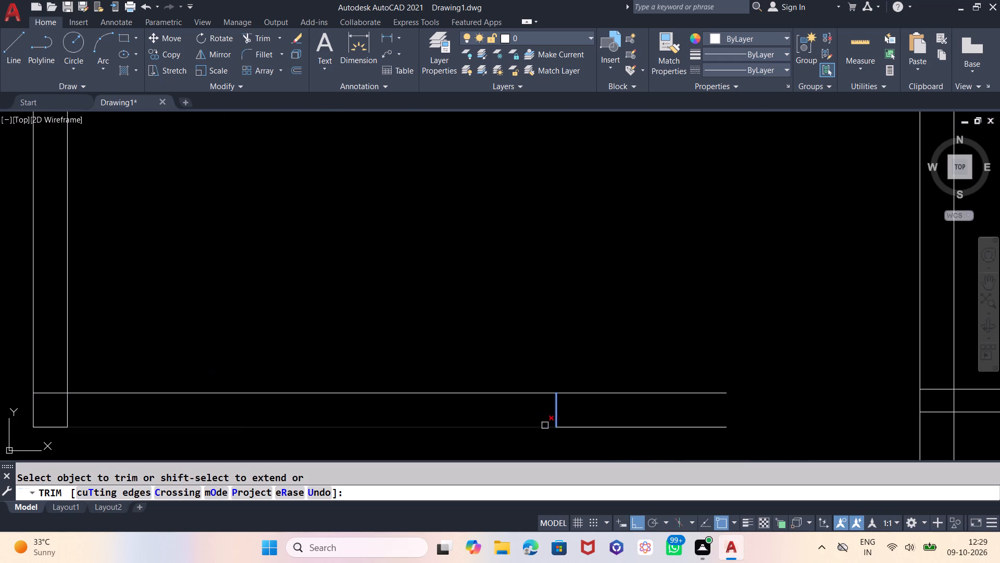
{"action": "left_click", "coordinate": [556, 409]}
{"action": "scroll", "coordinate": [543, 427], "scroll_direction": "down", "scroll_amount": 3}
{"action": "scroll", "coordinate": [548, 309], "scroll_direction": "up", "scroll_amount": 4}
{"action": "scroll", "coordinate": [583, 285], "scroll_direction": "down", "scroll_amount": 3}
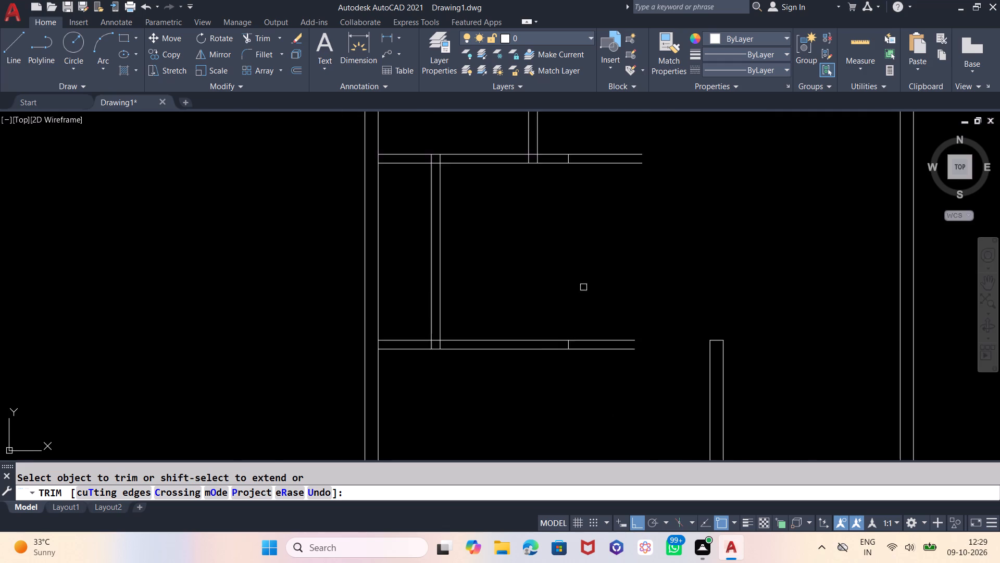
{"action": "scroll", "coordinate": [559, 343], "scroll_direction": "up", "scroll_amount": 3}
{"action": "left_click", "coordinate": [593, 352]}
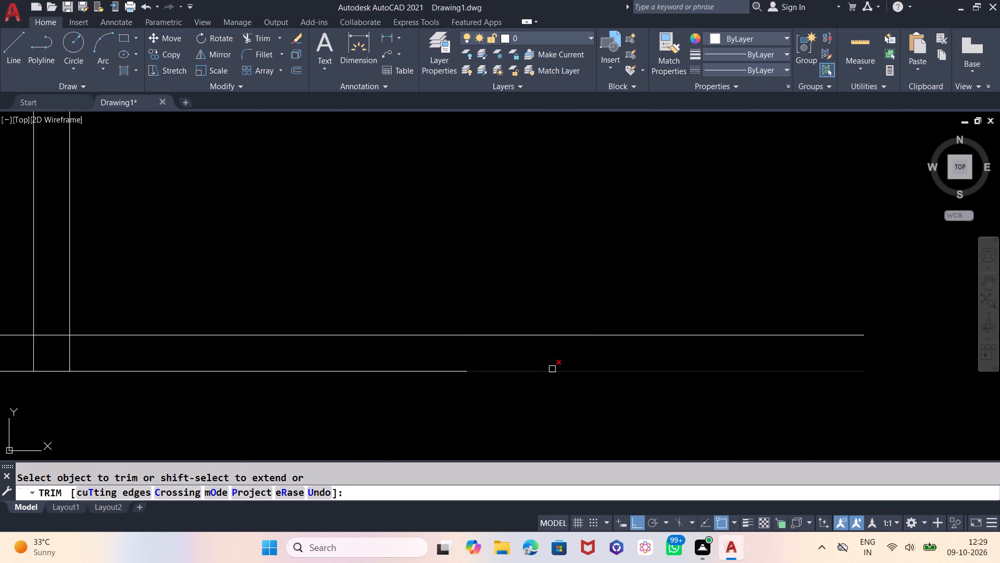
{"action": "scroll", "coordinate": [552, 369], "scroll_direction": "down", "scroll_amount": 3}
{"action": "scroll", "coordinate": [561, 181], "scroll_direction": "up", "scroll_amount": 3}
{"action": "left_click", "coordinate": [564, 177]}
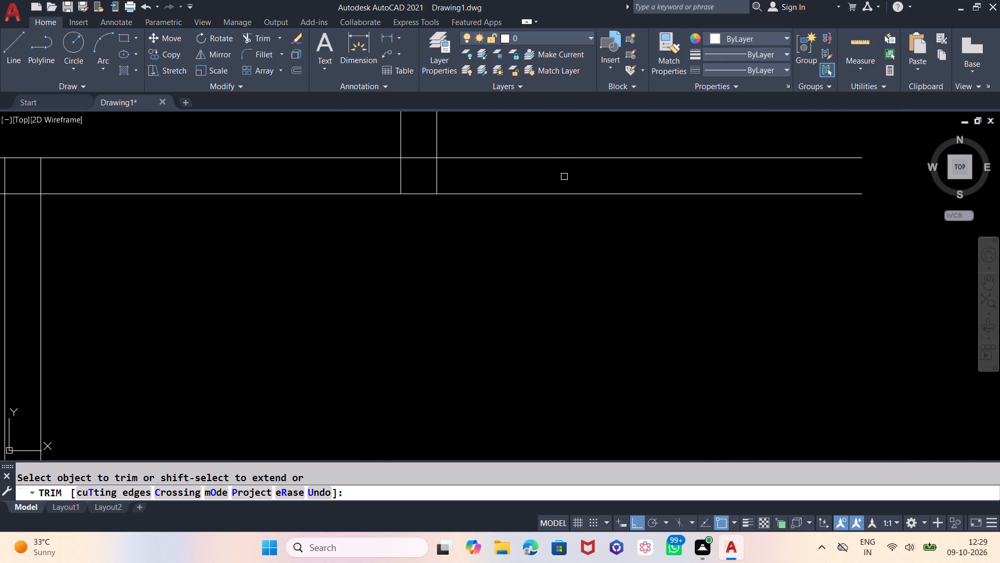
{"action": "scroll", "coordinate": [514, 164], "scroll_direction": "down", "scroll_amount": 2}
{"action": "key", "text": "6"}
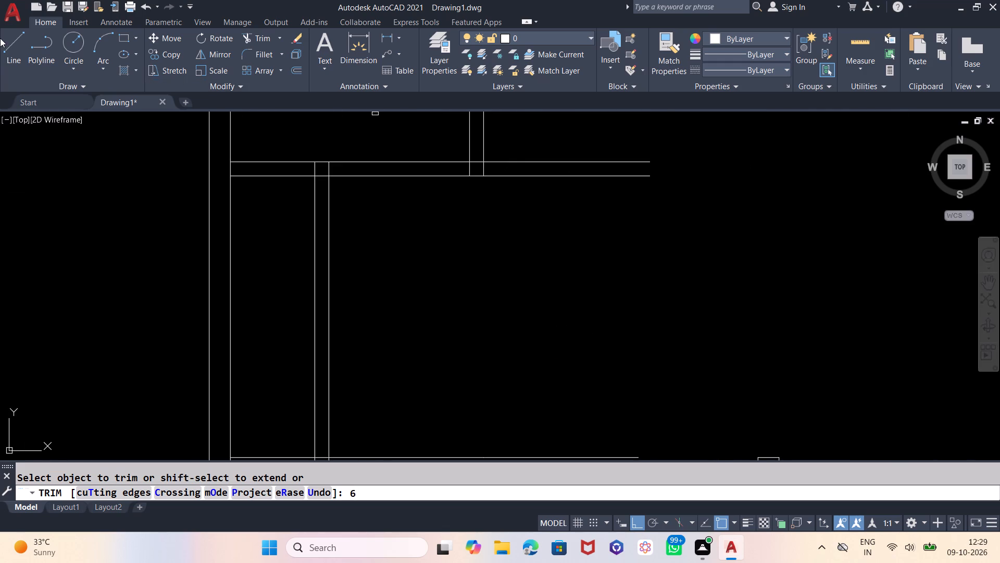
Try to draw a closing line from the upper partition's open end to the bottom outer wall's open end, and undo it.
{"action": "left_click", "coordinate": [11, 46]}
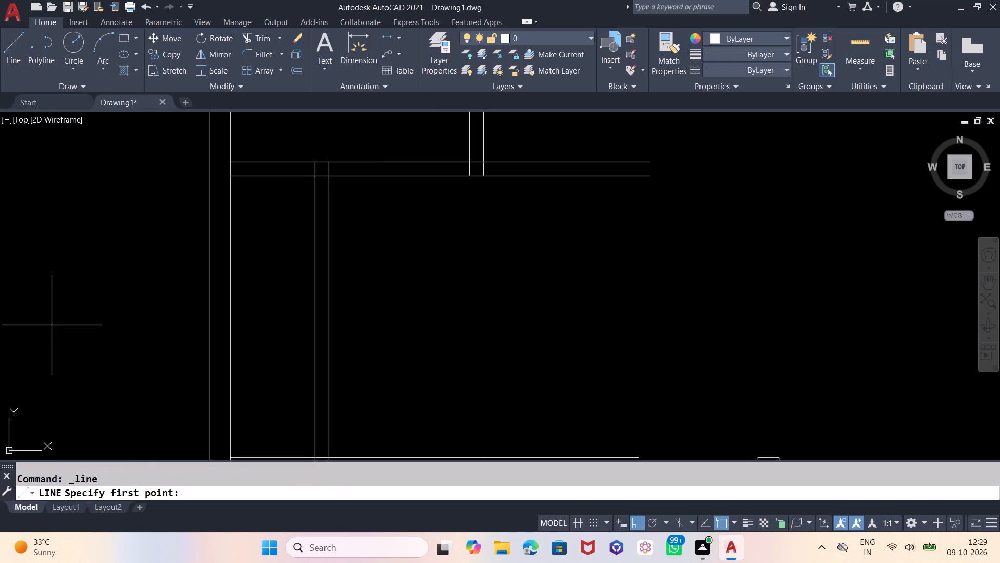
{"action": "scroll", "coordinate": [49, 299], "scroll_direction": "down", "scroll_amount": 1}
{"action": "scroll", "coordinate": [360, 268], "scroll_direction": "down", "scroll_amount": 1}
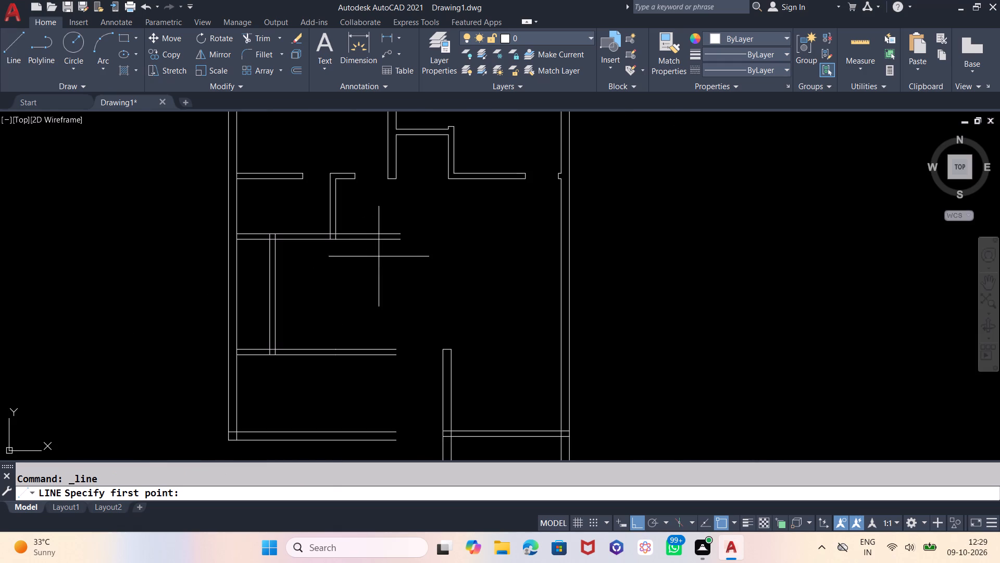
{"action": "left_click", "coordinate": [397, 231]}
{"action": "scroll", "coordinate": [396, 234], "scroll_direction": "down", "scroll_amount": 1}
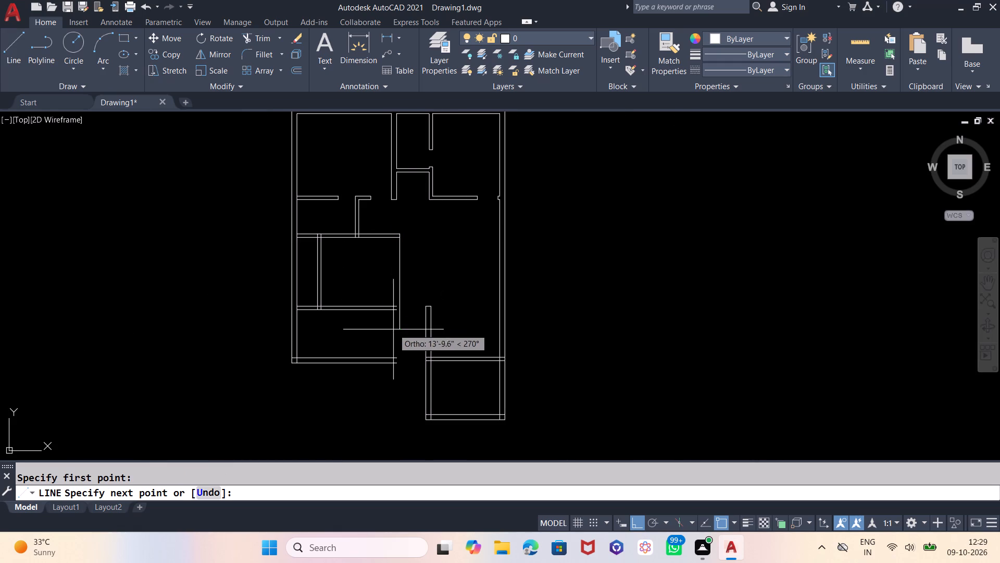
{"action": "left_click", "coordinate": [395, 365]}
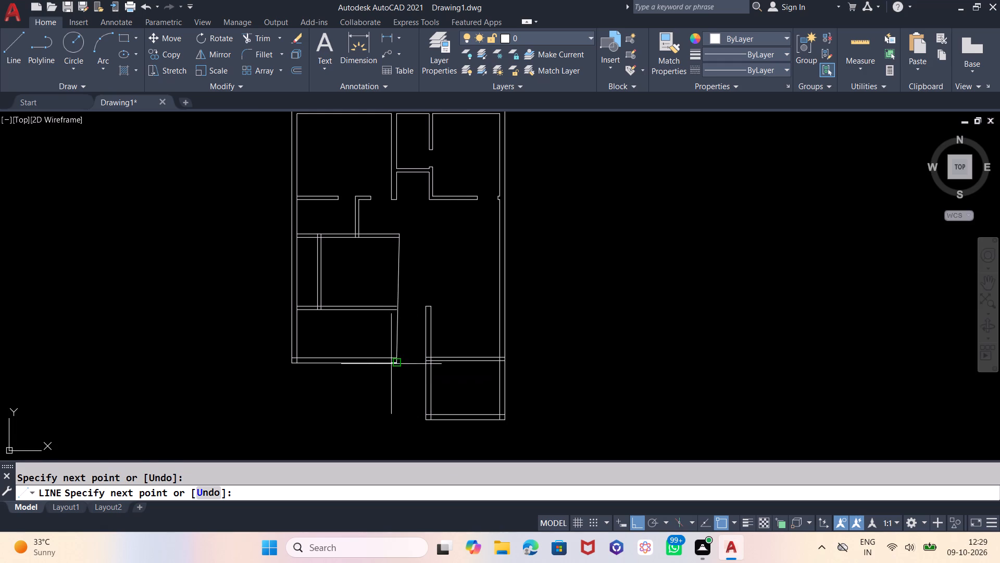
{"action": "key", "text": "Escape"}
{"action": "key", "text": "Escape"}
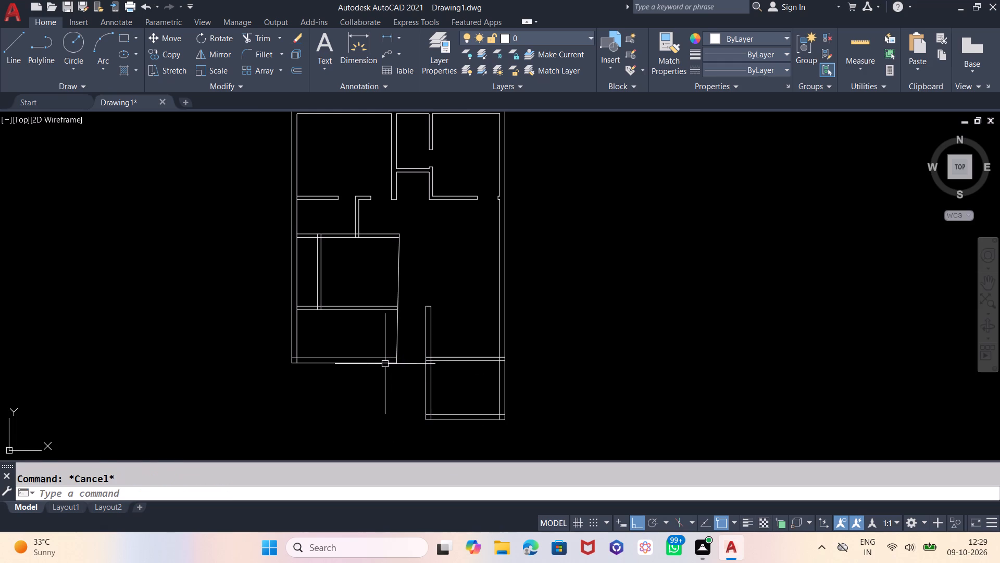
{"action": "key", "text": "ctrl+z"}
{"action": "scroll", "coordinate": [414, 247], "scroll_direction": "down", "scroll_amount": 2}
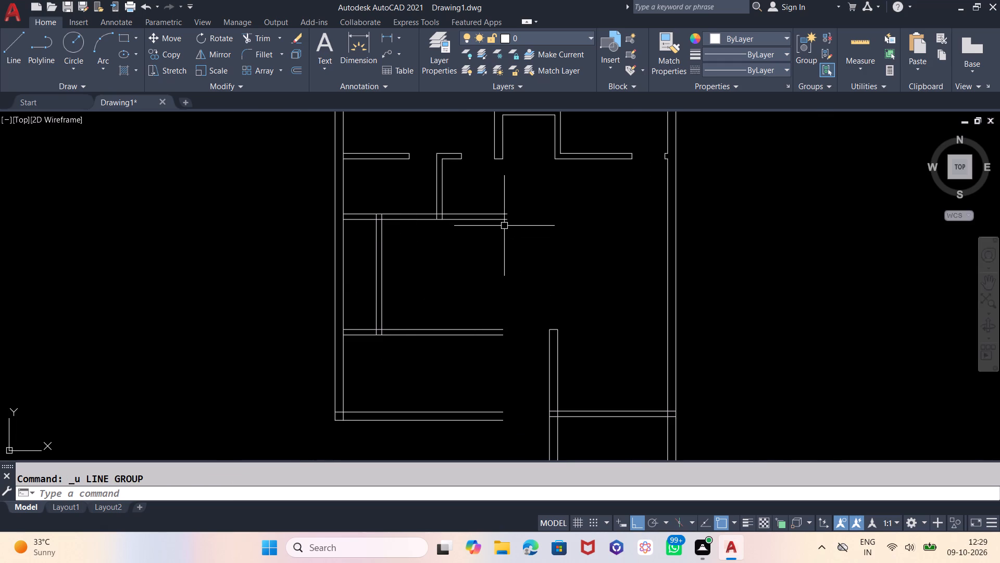
Draw a vertical line from the upper wall stub's lower corner to the open end of the bottom outer wall.
{"action": "scroll", "coordinate": [504, 151], "scroll_direction": "up", "scroll_amount": 2}
{"action": "middle_click_drag", "start_coordinate": [510, 237], "coordinate": [488, 242]}
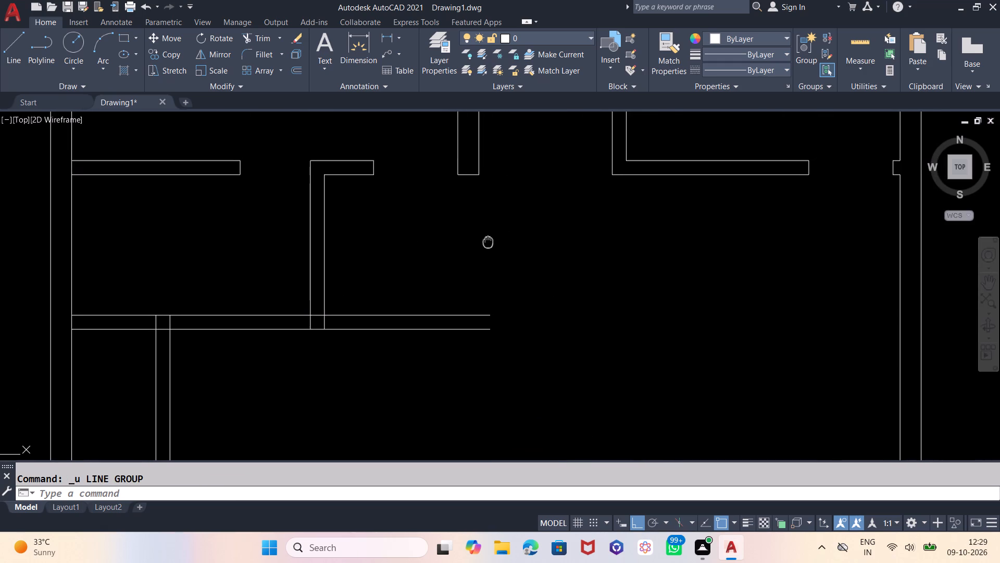
{"action": "middle_click_drag", "start_coordinate": [488, 242], "coordinate": [486, 243]}
{"action": "scroll", "coordinate": [468, 180], "scroll_direction": "up", "scroll_amount": 2}
{"action": "scroll", "coordinate": [471, 171], "scroll_direction": "down", "scroll_amount": 1}
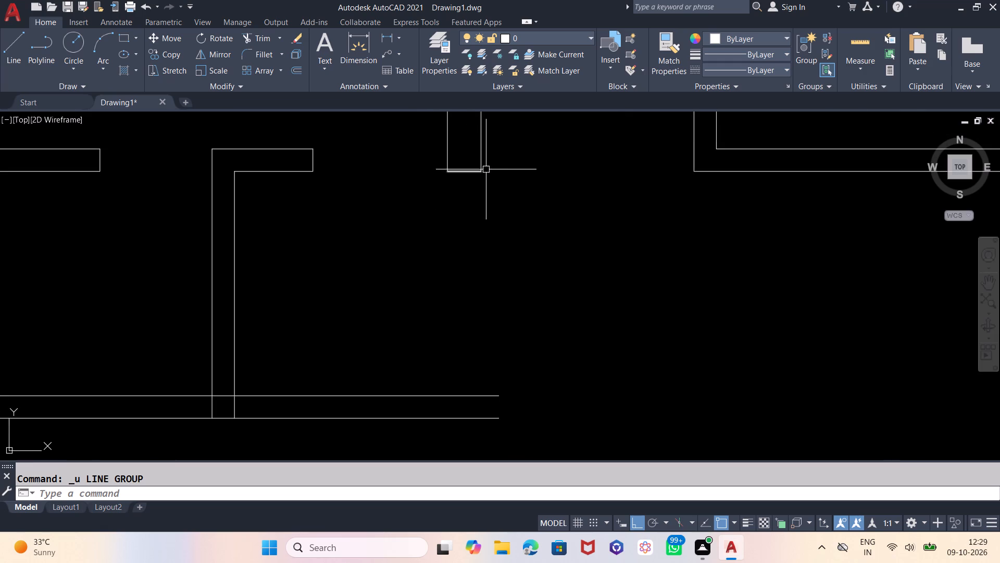
{"action": "left_click", "coordinate": [13, 45]}
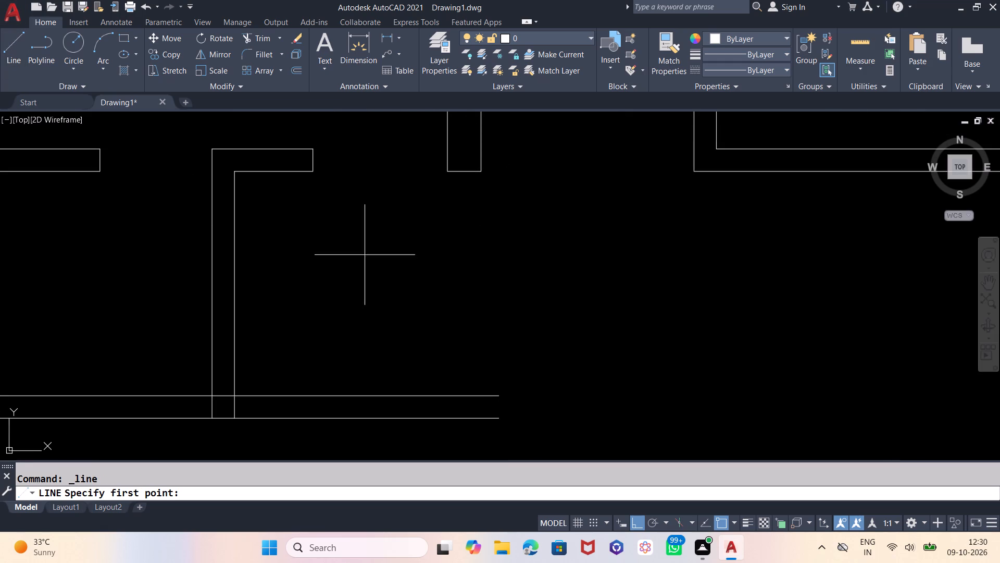
{"action": "left_click", "coordinate": [478, 169]}
{"action": "scroll", "coordinate": [480, 168], "scroll_direction": "down", "scroll_amount": 3}
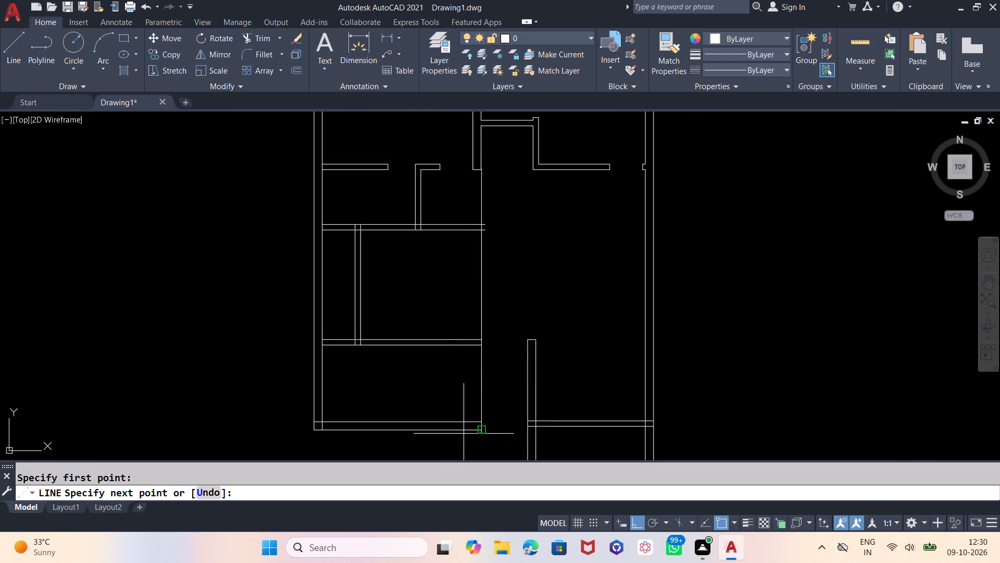
{"action": "left_click", "coordinate": [481, 432]}
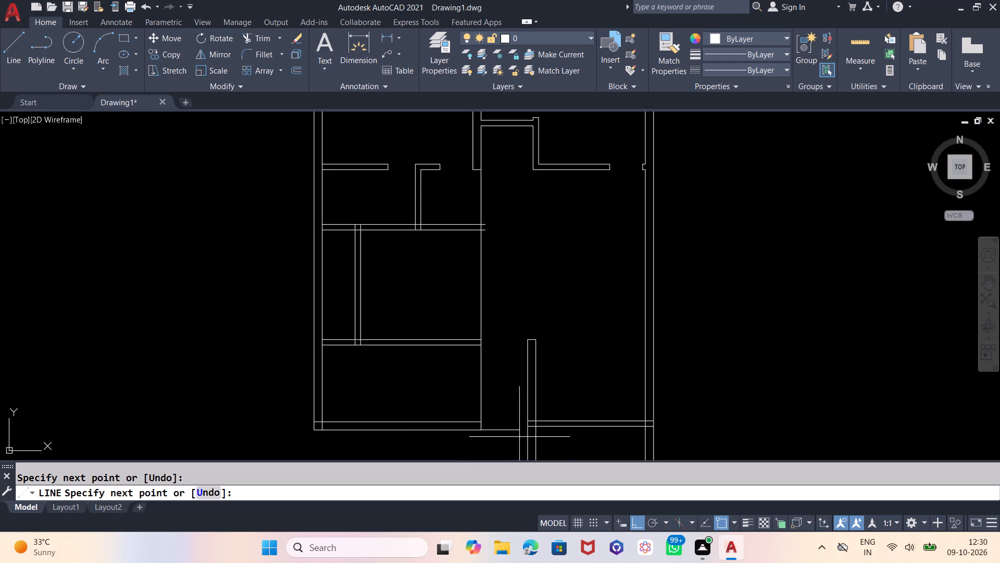
{"action": "scroll", "coordinate": [430, 418], "scroll_direction": "up", "scroll_amount": 3}
{"action": "scroll", "coordinate": [478, 340], "scroll_direction": "down", "scroll_amount": 2}
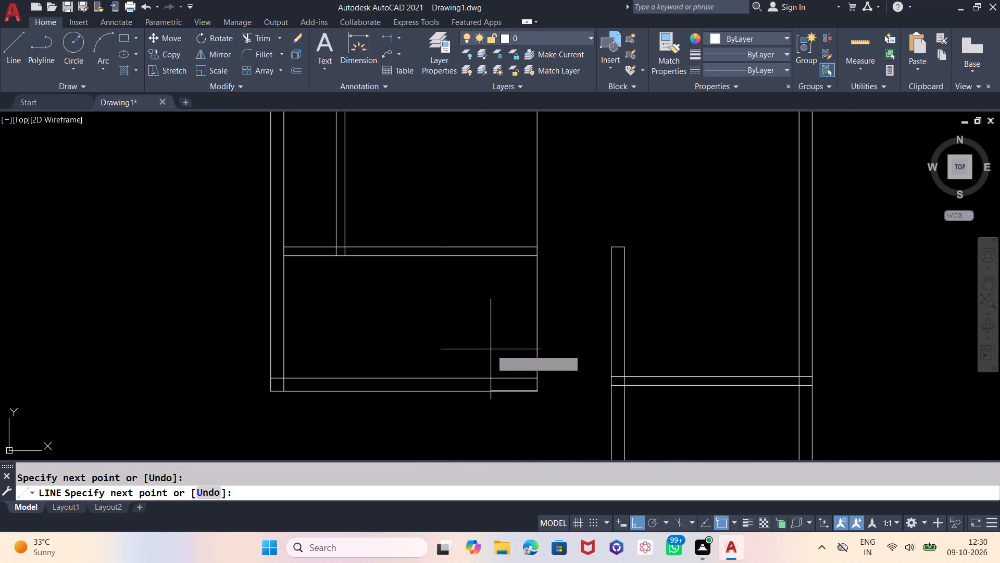
{"action": "key", "text": "Escape"}
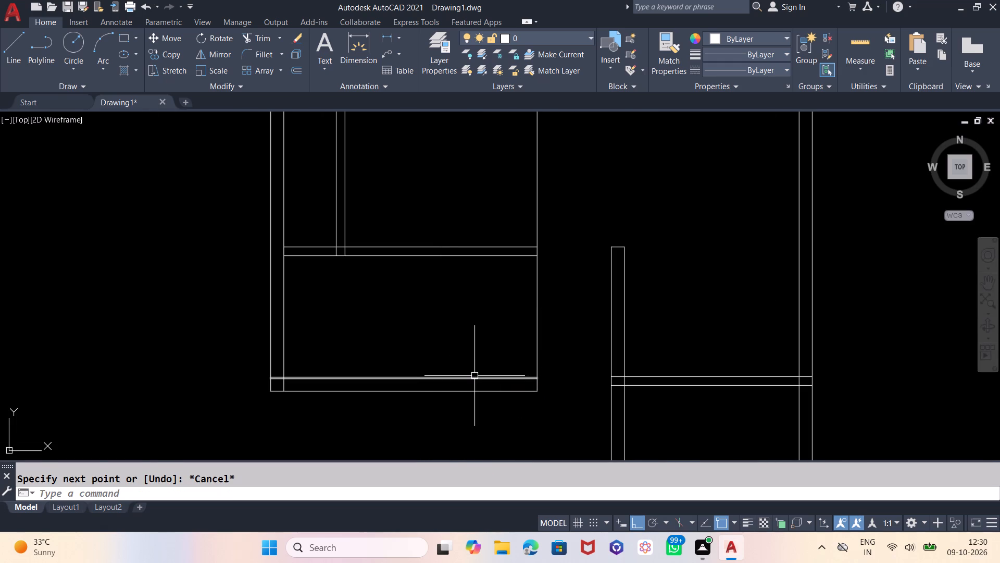
Offset the new vertical line 6 inches toward the lower-left rooms to form the closing wall.
{"action": "key", "text": "o"}
{"action": "key", "text": "Return"}
{"action": "key", "text": "6"}
{"action": "key", "text": "Return"}
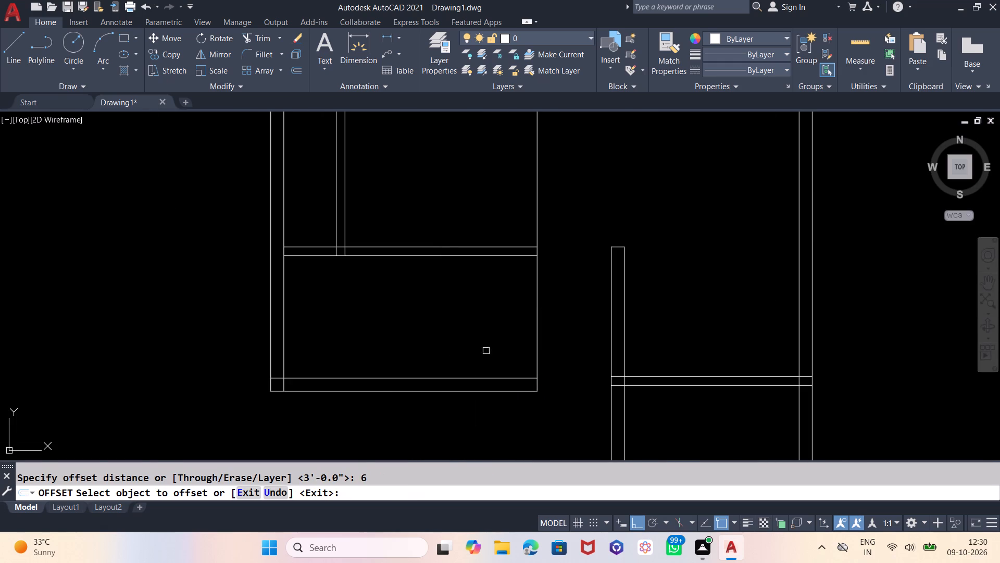
{"action": "left_click", "coordinate": [535, 220]}
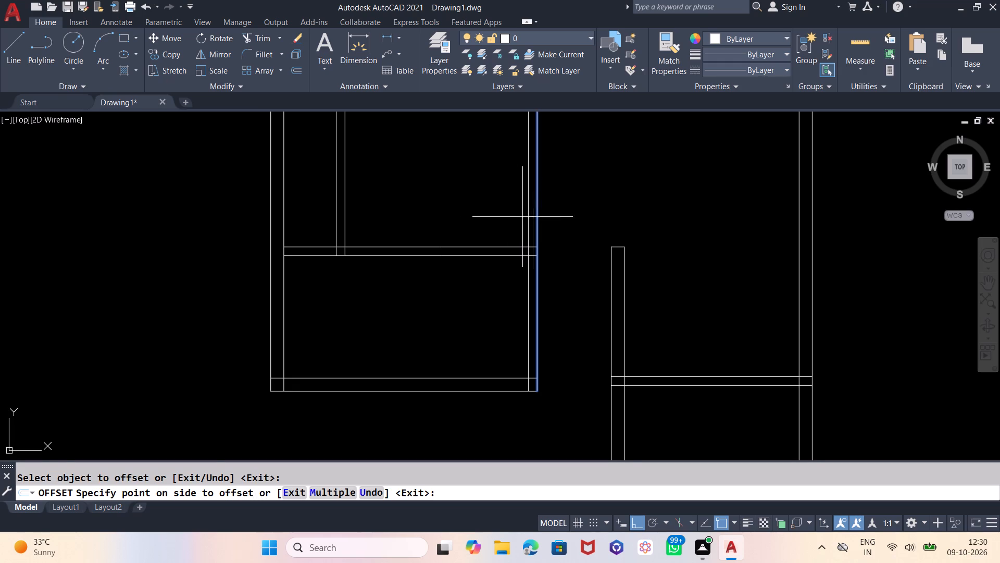
{"action": "left_click", "coordinate": [476, 210]}
{"action": "key", "text": "Escape"}
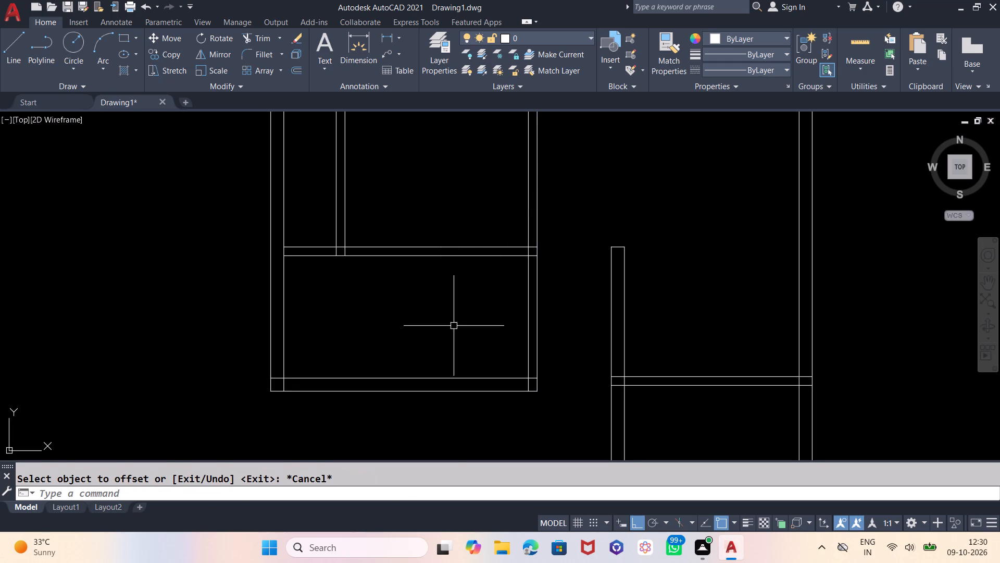
Trim both closing-wall lines above the upper horizontal partition, and trim that partition's two overhanging line ends.
{"action": "scroll", "coordinate": [459, 442], "scroll_direction": "down", "scroll_amount": 2}
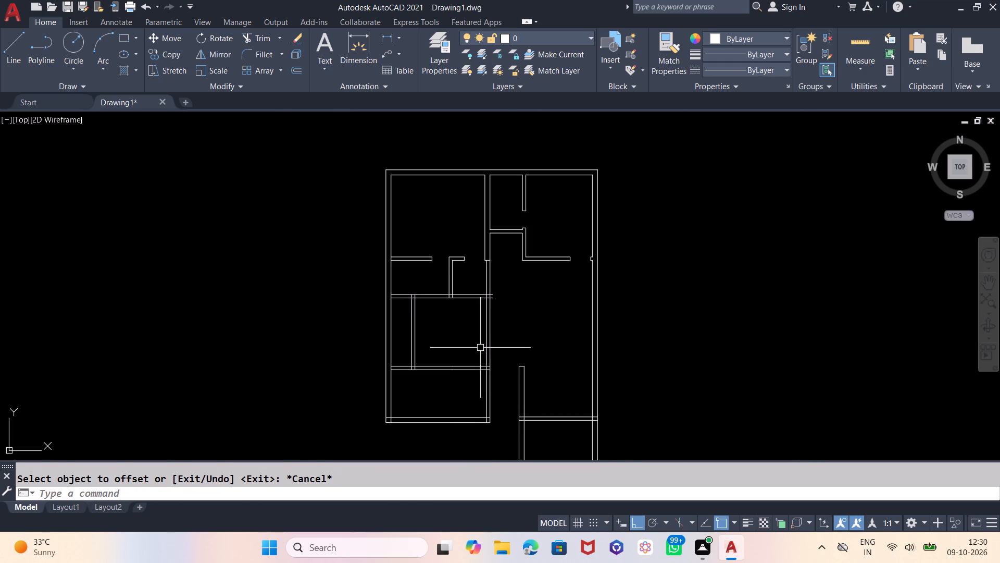
{"action": "type", "text": "TR"}
{"action": "key", "text": "Return"}
{"action": "key", "text": "Return"}
{"action": "left_click_drag", "start_coordinate": [504, 277], "coordinate": [498, 273]}
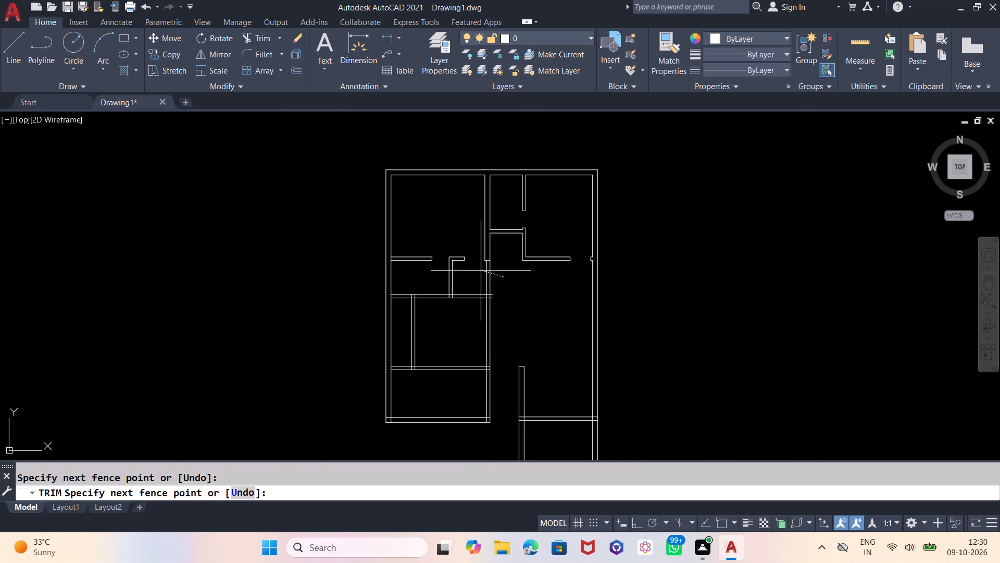
{"action": "left_click", "coordinate": [477, 271]}
{"action": "left_click", "coordinate": [494, 295]}
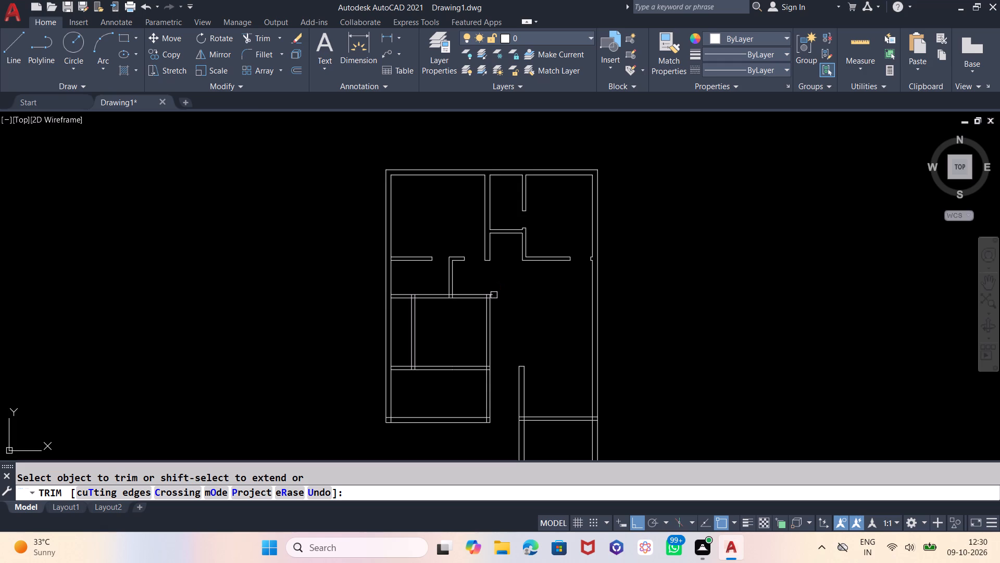
{"action": "left_click", "coordinate": [494, 296]}
Trim the overlapping lines where the lower horizontal partition meets the new 6-inch wall, leaving an open junction.
{"action": "scroll", "coordinate": [467, 307], "scroll_direction": "up", "scroll_amount": 2}
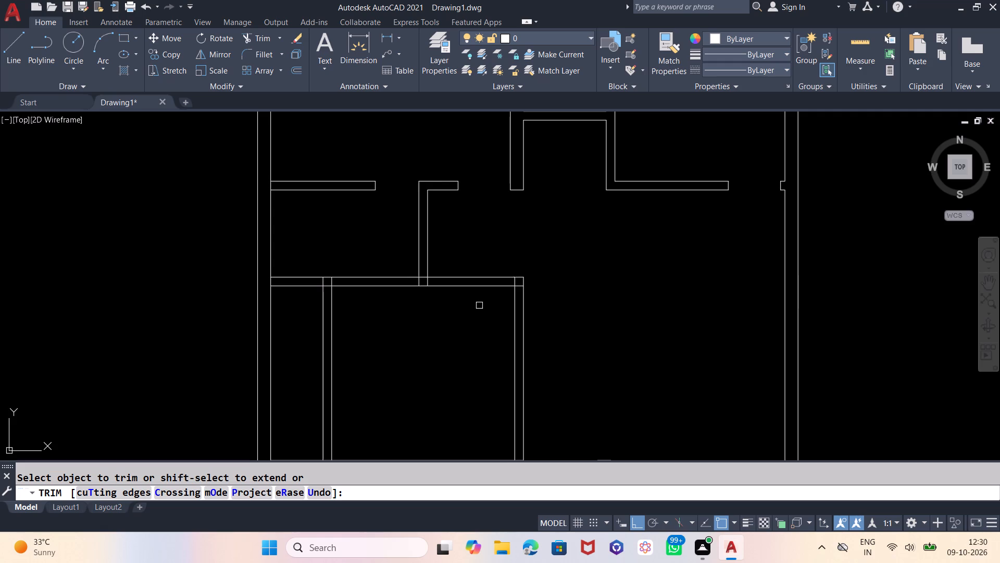
{"action": "scroll", "coordinate": [488, 219], "scroll_direction": "down", "scroll_amount": 2}
{"action": "scroll", "coordinate": [497, 338], "scroll_direction": "up", "scroll_amount": 2}
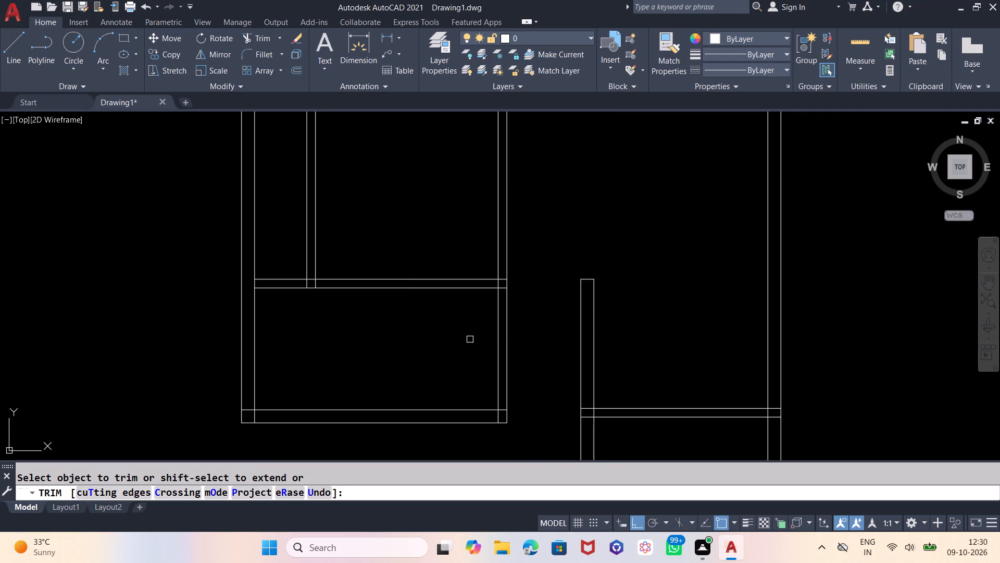
{"action": "scroll", "coordinate": [499, 280], "scroll_direction": "up", "scroll_amount": 3}
{"action": "left_click", "coordinate": [505, 276]}
{"action": "left_click", "coordinate": [491, 286]}
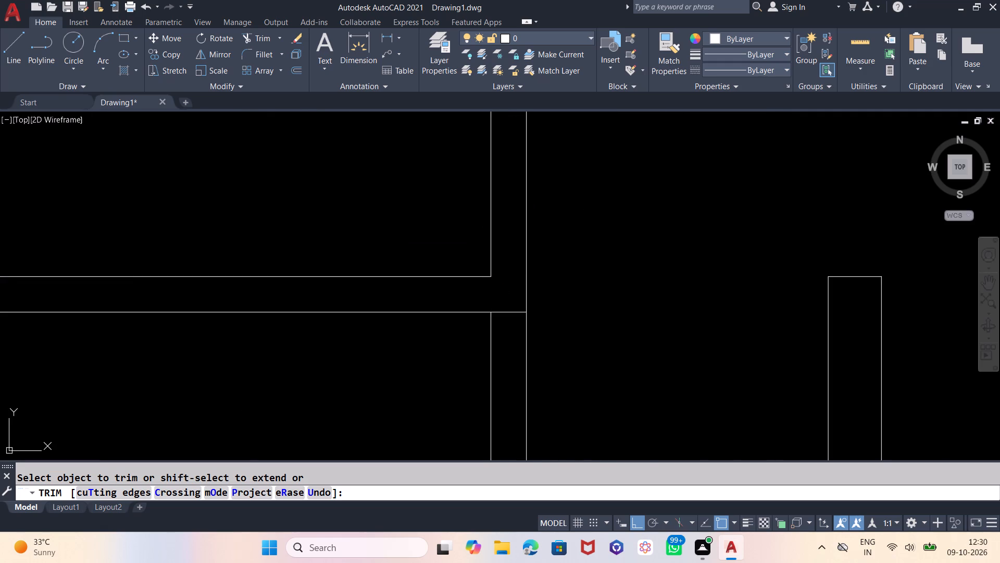
{"action": "left_click", "coordinate": [511, 312]}
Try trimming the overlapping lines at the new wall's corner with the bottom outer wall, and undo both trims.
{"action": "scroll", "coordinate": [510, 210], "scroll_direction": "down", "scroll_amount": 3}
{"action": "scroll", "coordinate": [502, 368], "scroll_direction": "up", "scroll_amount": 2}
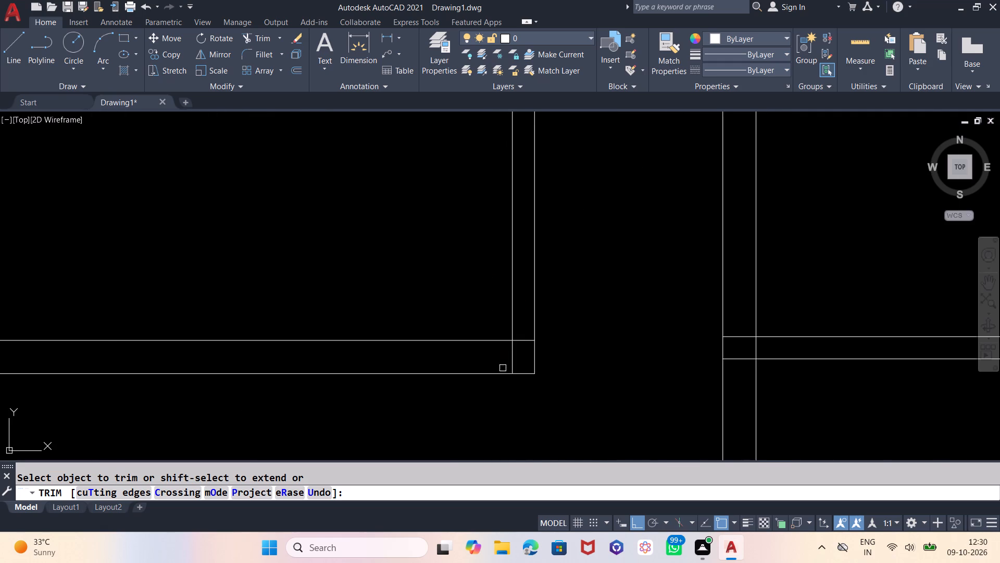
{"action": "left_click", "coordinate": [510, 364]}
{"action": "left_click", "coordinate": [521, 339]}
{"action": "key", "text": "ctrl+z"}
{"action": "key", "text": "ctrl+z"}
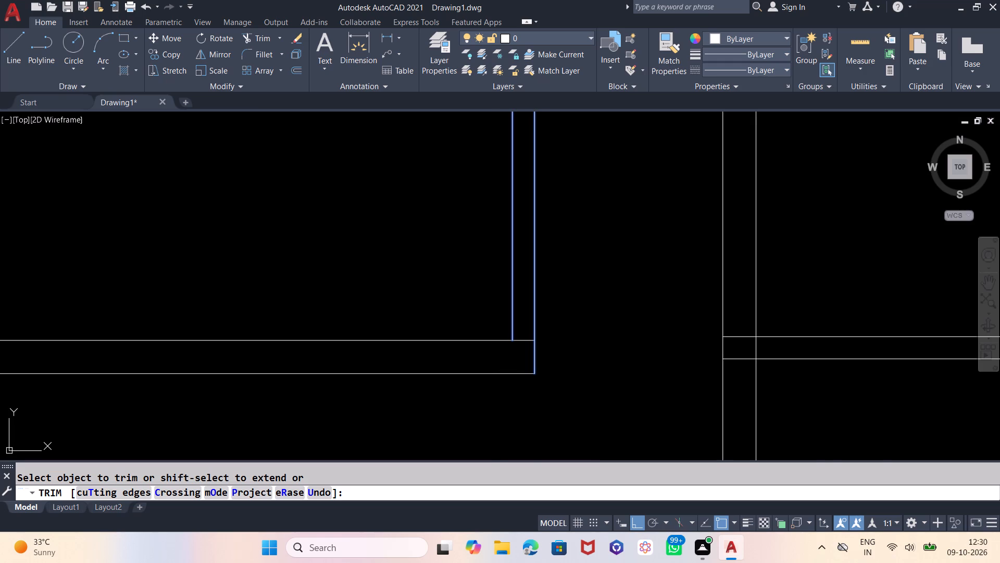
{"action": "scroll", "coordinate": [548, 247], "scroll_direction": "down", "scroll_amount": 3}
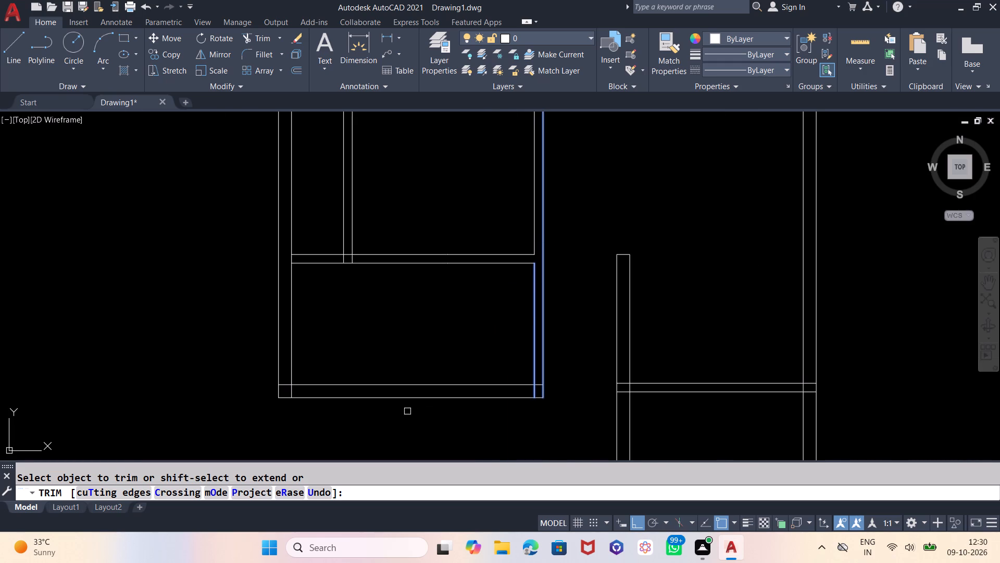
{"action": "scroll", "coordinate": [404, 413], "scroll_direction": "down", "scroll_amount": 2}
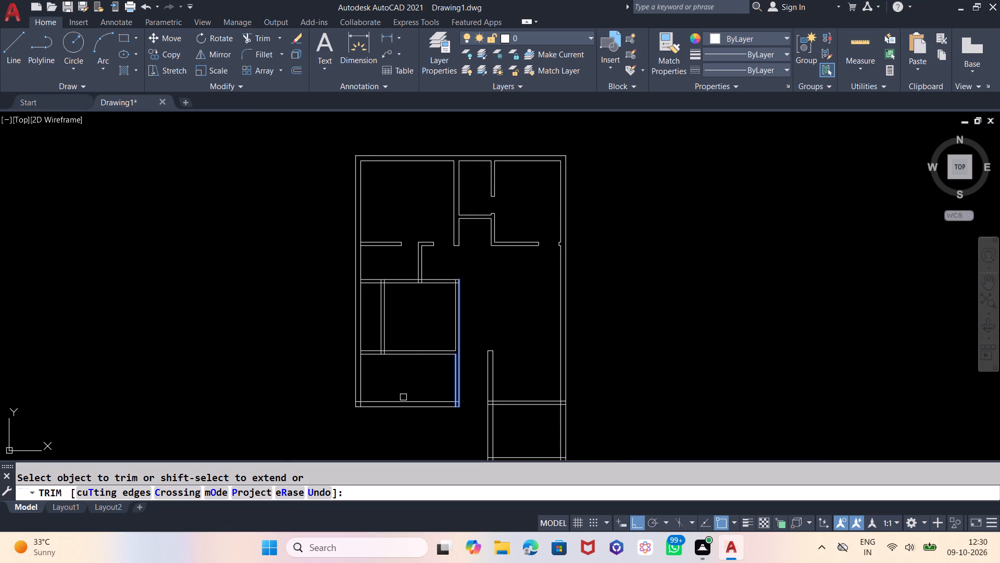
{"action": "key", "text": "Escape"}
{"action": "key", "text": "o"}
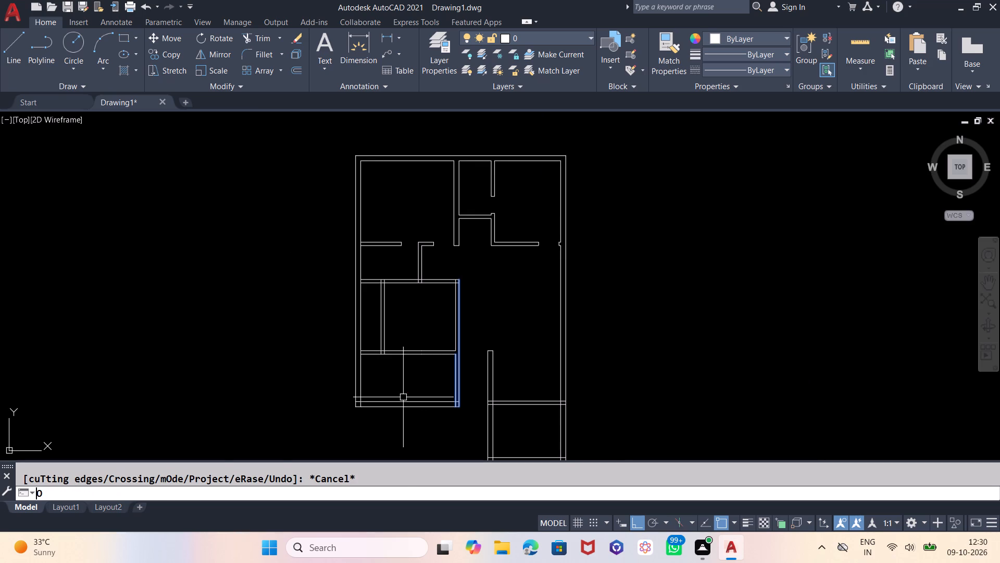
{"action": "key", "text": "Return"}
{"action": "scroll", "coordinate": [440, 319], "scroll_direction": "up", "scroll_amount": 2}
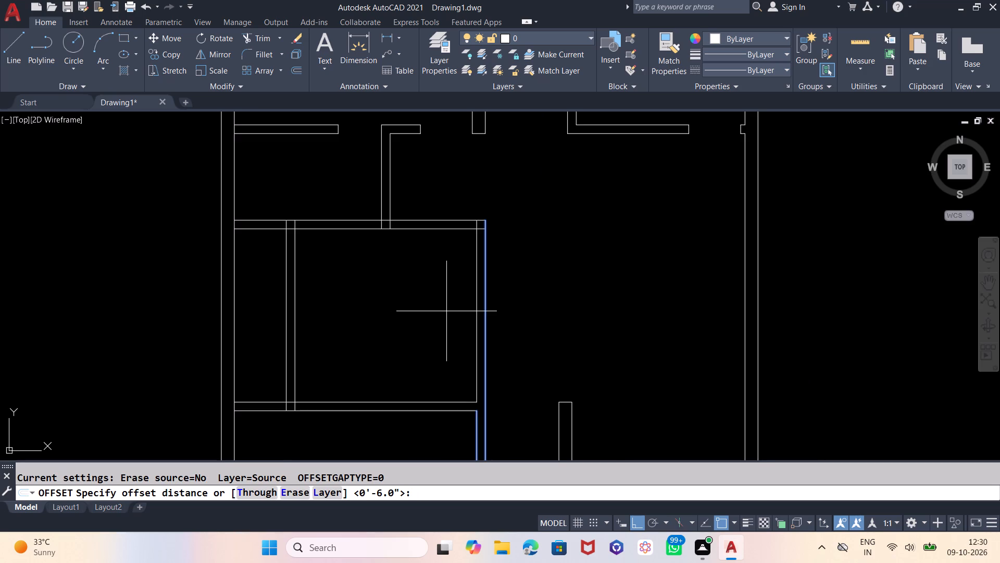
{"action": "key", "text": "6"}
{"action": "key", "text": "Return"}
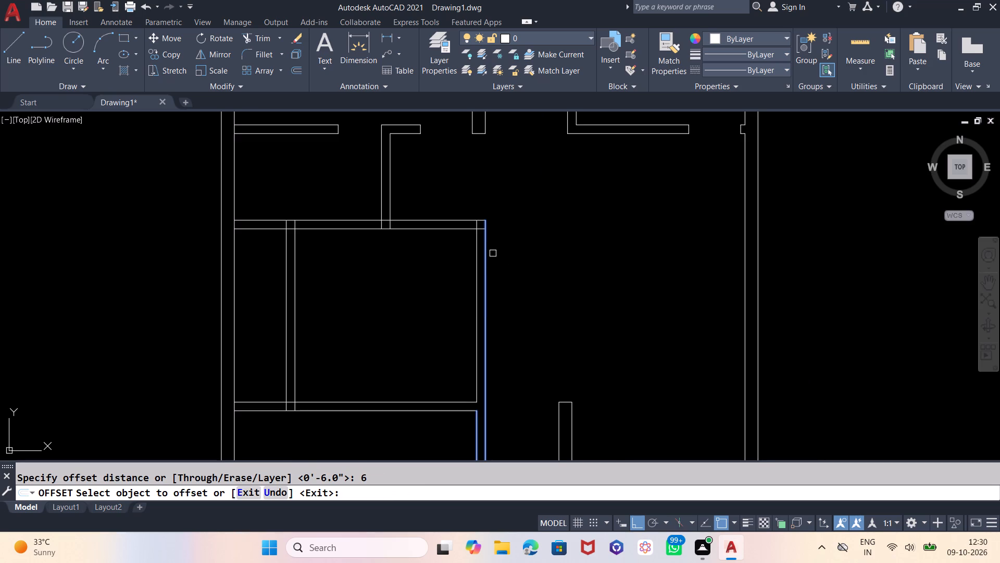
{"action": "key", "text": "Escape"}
Measure the distance along the upper partition from the short vertical partition to the new wall's inner line.
{"action": "left_click", "coordinate": [349, 39]}
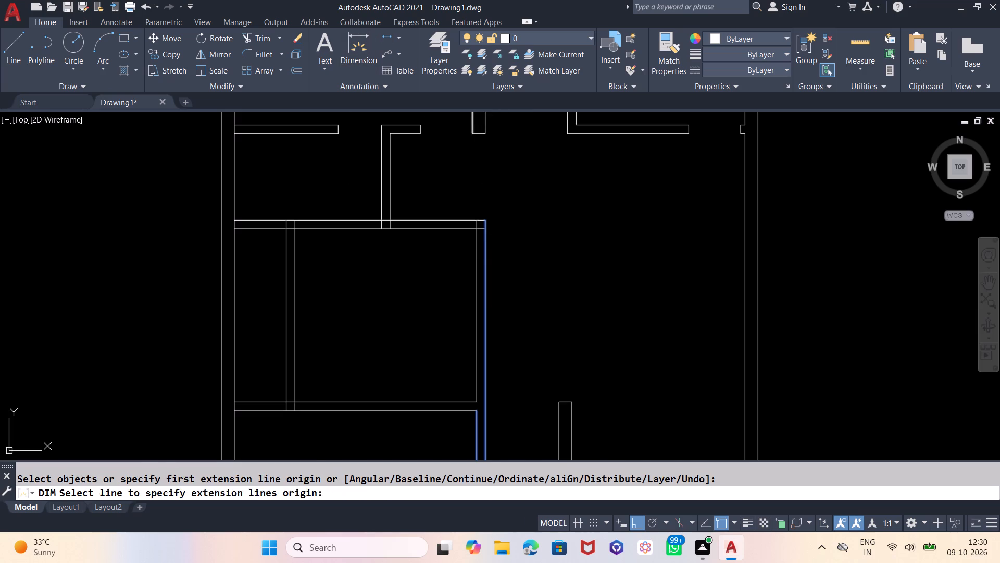
{"action": "scroll", "coordinate": [405, 234], "scroll_direction": "up", "scroll_amount": 2}
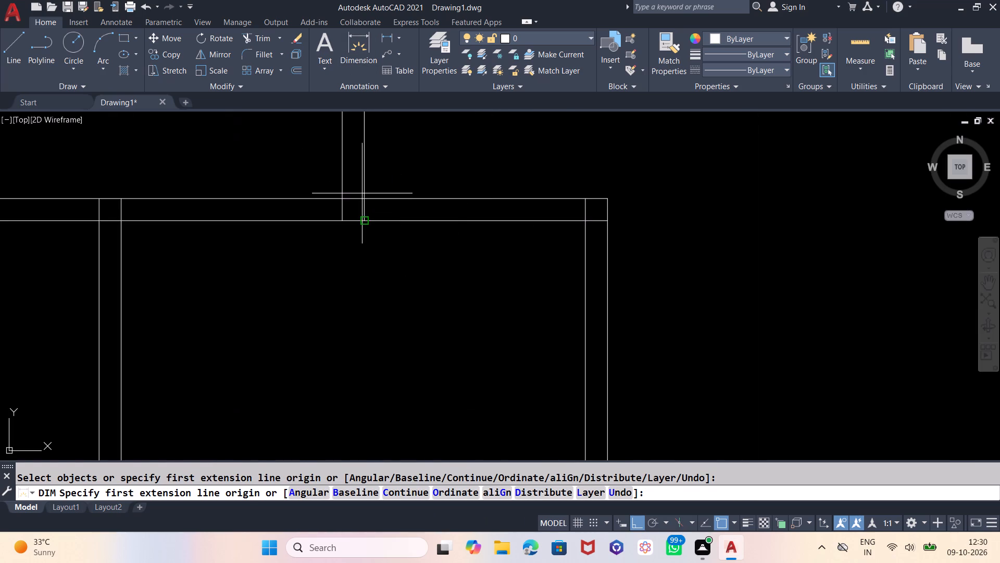
{"action": "left_click", "coordinate": [364, 202]}
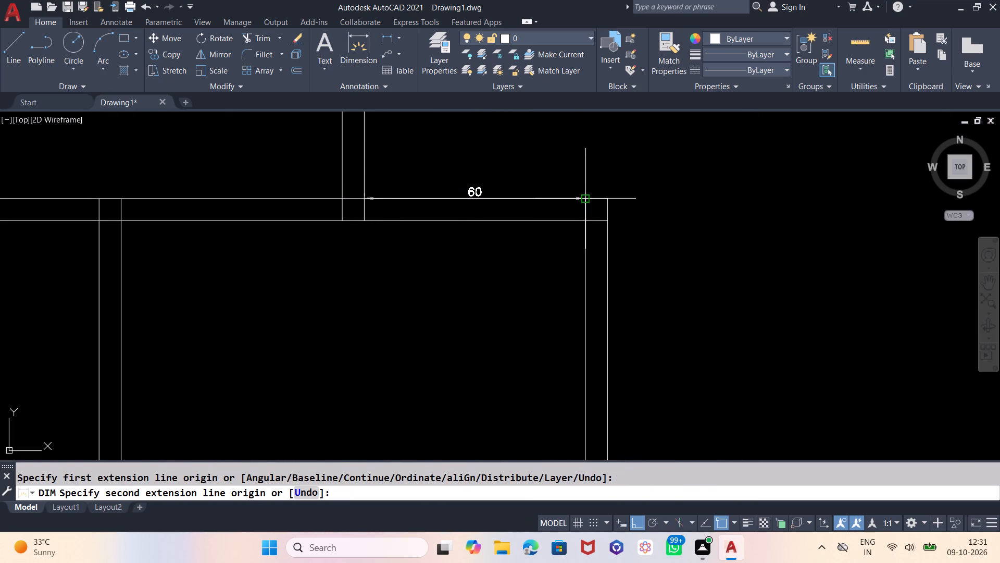
{"action": "key", "text": "Escape"}
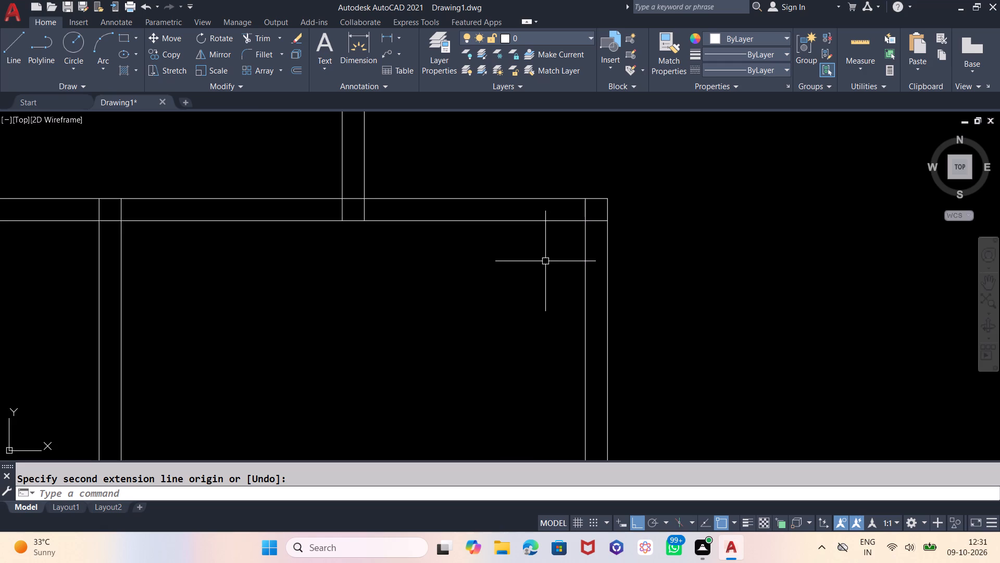
Offset the new wall's inner line another 6 inches into the room below the upper partition.
{"action": "key", "text": "o"}
{"action": "key", "text": "Return"}
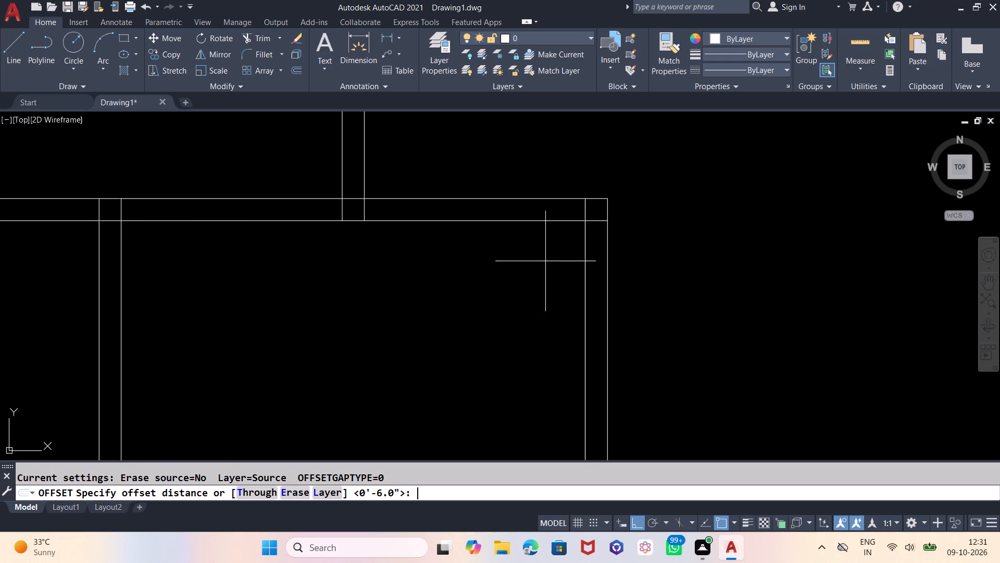
{"action": "key", "text": "6"}
{"action": "key", "text": "Return"}
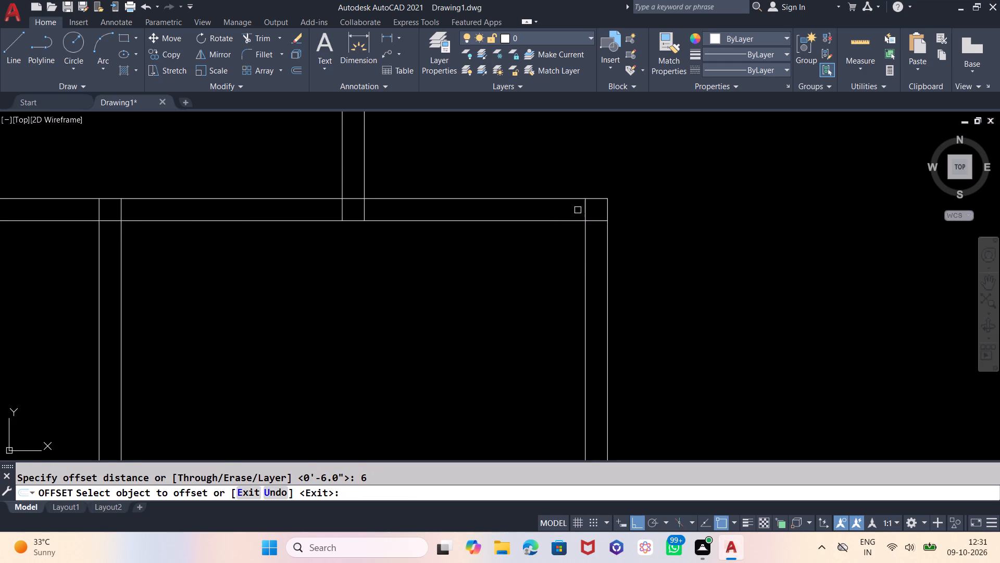
{"action": "left_click", "coordinate": [584, 210]}
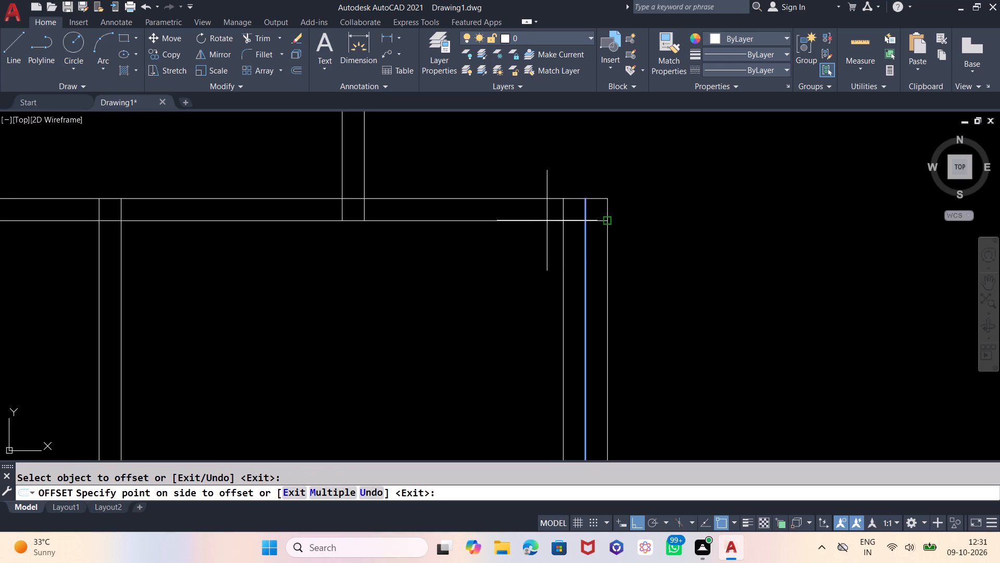
{"action": "left_click", "coordinate": [532, 230]}
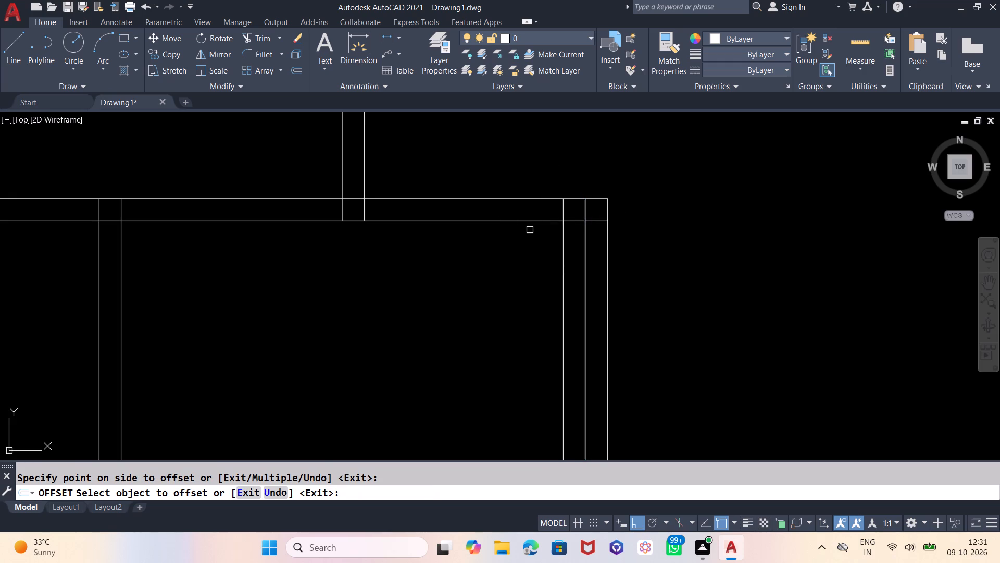
{"action": "key", "text": "Escape"}
{"action": "key", "text": "o"}
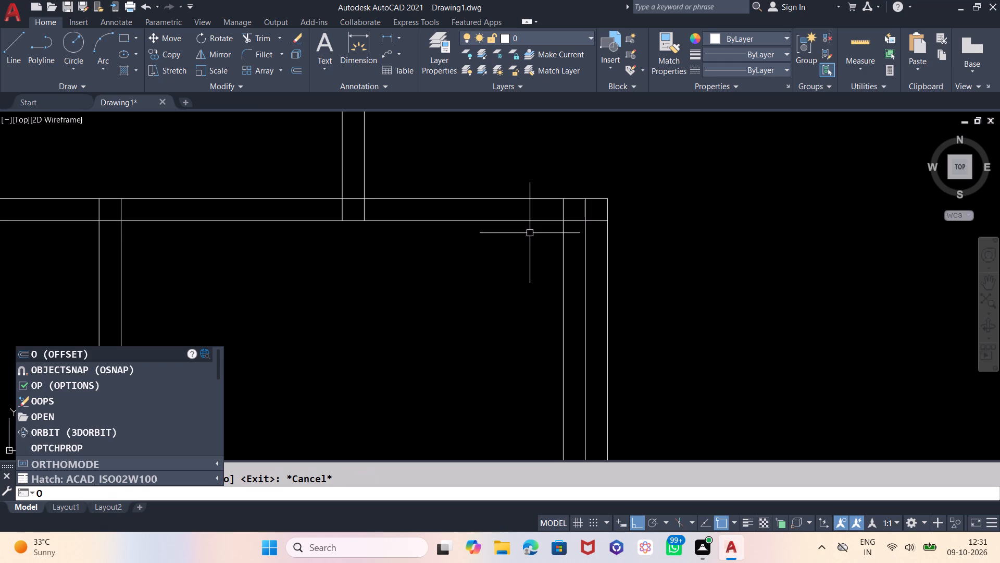
{"action": "key", "text": "BackSpace"}
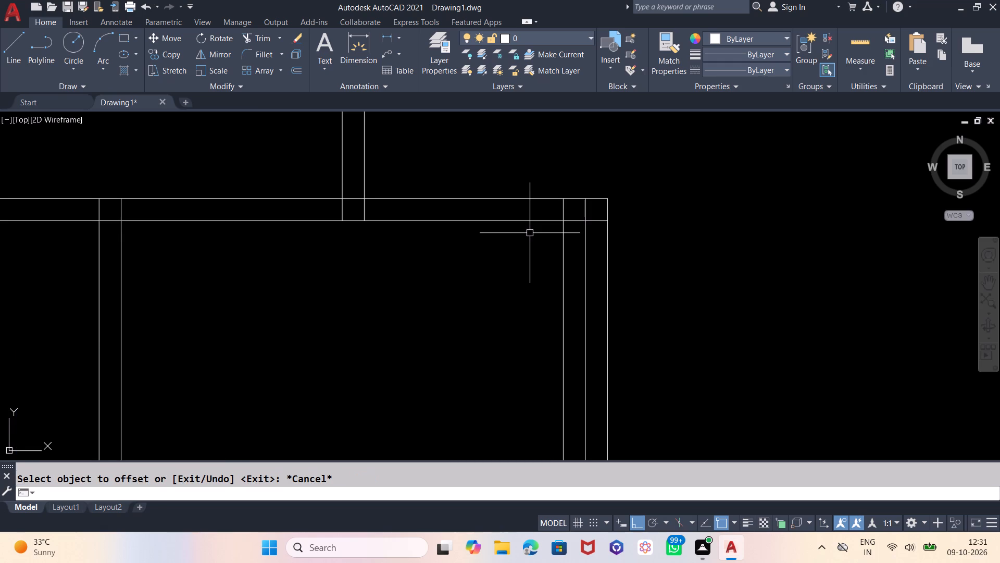
Trim the overlapping lines where the upper partition meets the new wall, leaving an open corner with a short 6-inch door stub.
{"action": "type", "text": "TR"}
{"action": "key", "text": "Return"}
{"action": "key", "text": "Return"}
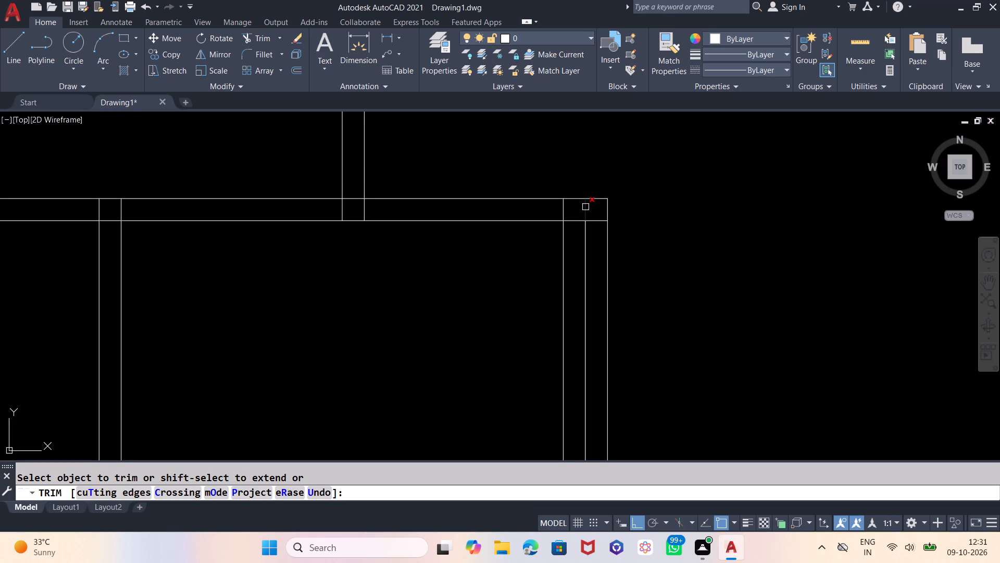
{"action": "left_click", "coordinate": [585, 207]}
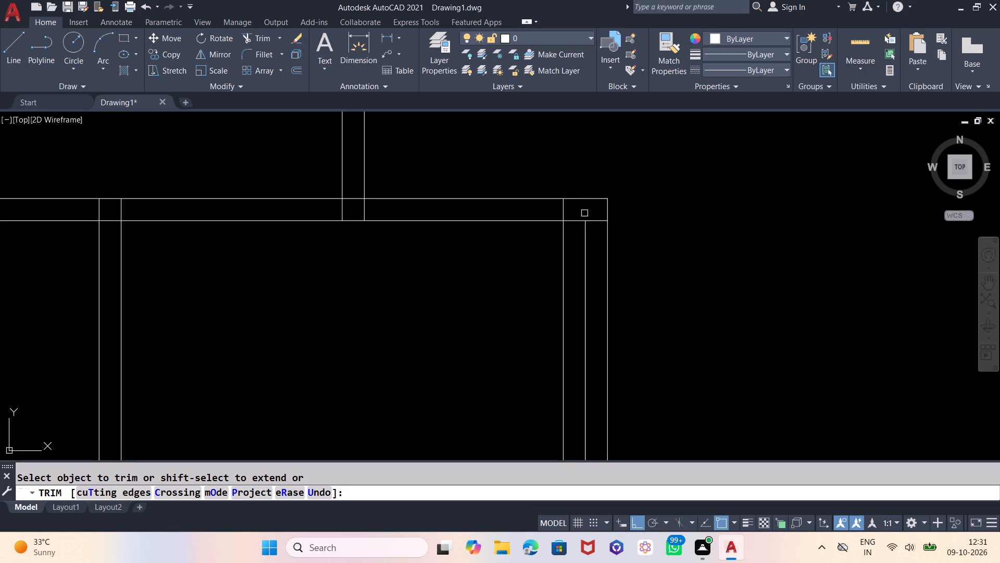
{"action": "left_click", "coordinate": [580, 223]}
{"action": "key", "text": "ctrl+z"}
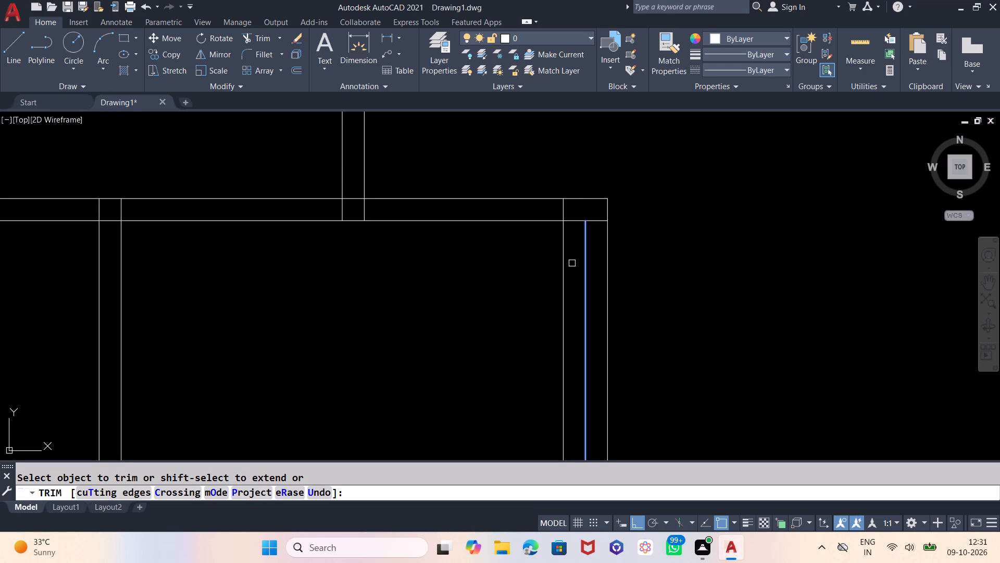
{"action": "left_click", "coordinate": [564, 234]}
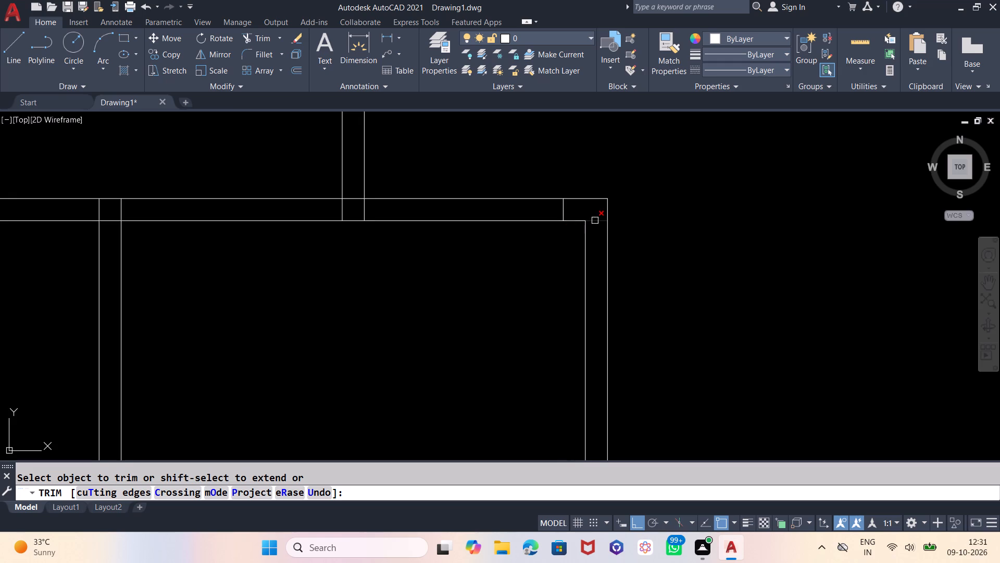
{"action": "left_click", "coordinate": [595, 221]}
Cut the door opening by trimming both upper partition lines between the short vertical partition and the stub.
{"action": "left_click", "coordinate": [536, 236]}
{"action": "left_click", "coordinate": [522, 168]}
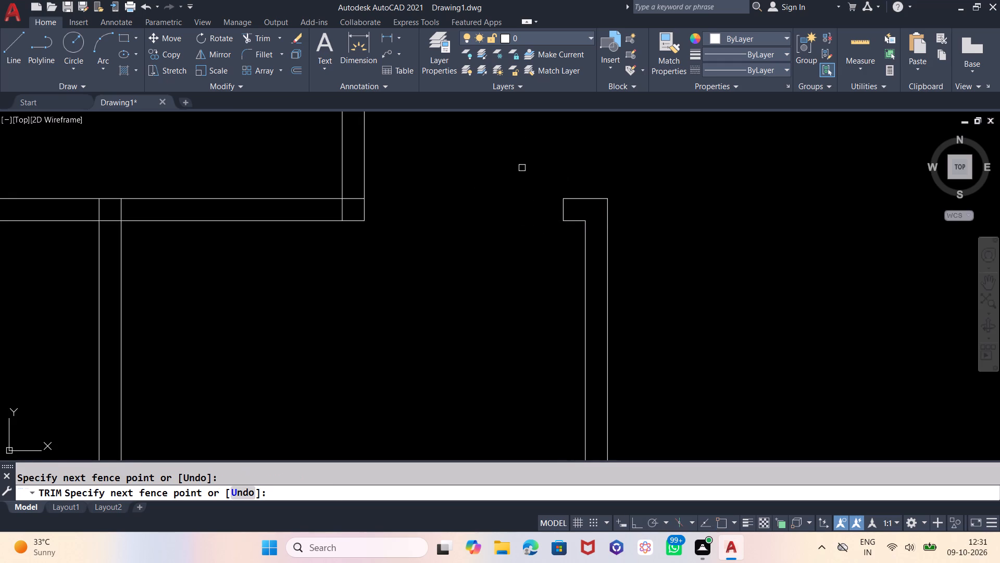
Trim the overlapping lines inside the corner where the short vertical partition meets the upper partition.
{"action": "scroll", "coordinate": [439, 258], "scroll_direction": "down", "scroll_amount": 2}
{"action": "scroll", "coordinate": [404, 235], "scroll_direction": "up", "scroll_amount": 2}
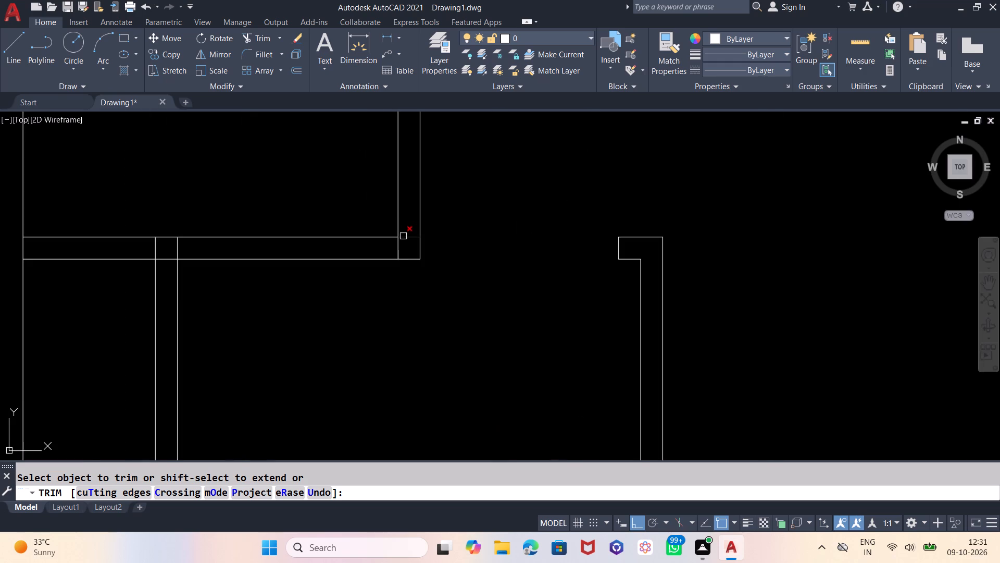
{"action": "left_click", "coordinate": [404, 238]}
{"action": "left_click", "coordinate": [397, 243]}
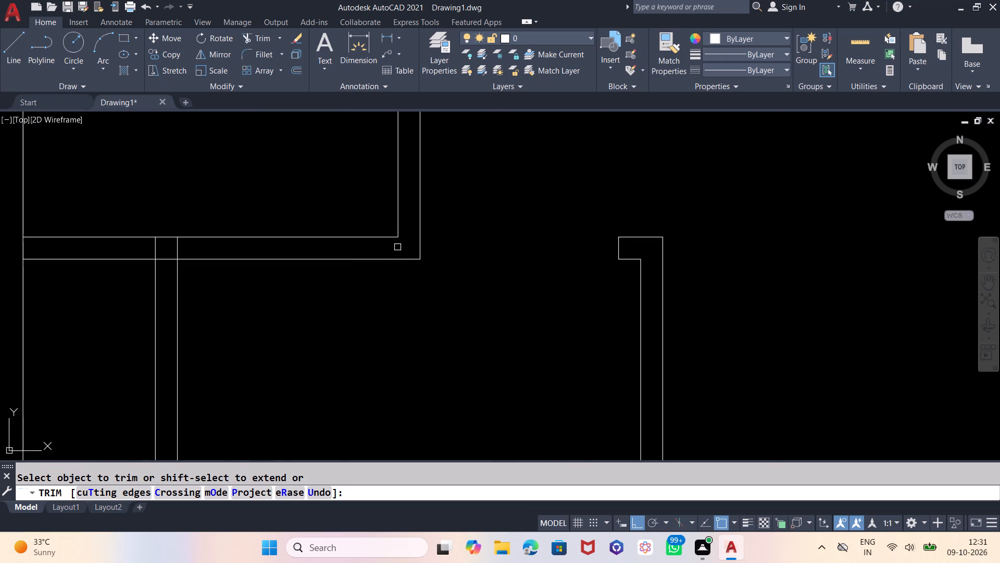
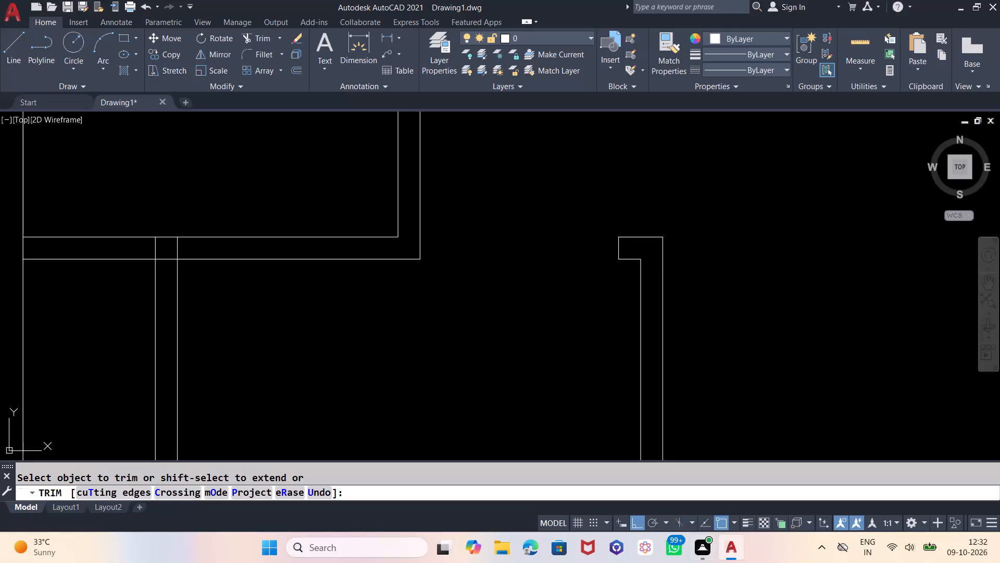
Trim the overlapping lines where the closet's vertical partition and the outer wall's inner line meet the lower horizontal partition.
{"action": "scroll", "coordinate": [621, 365], "scroll_direction": "down", "scroll_amount": 2}
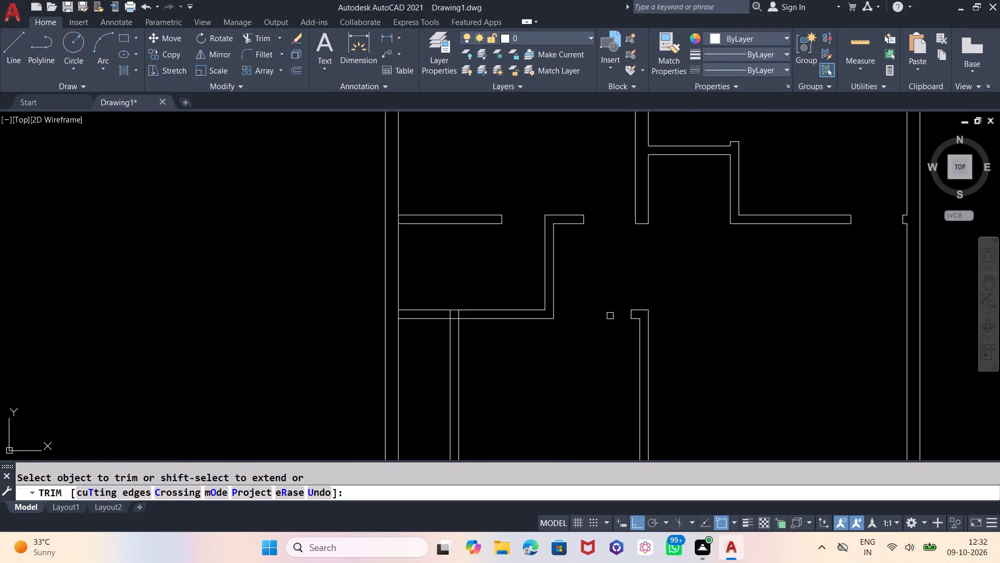
{"action": "scroll", "coordinate": [593, 295], "scroll_direction": "down", "scroll_amount": 2}
{"action": "scroll", "coordinate": [577, 337], "scroll_direction": "up", "scroll_amount": 1}
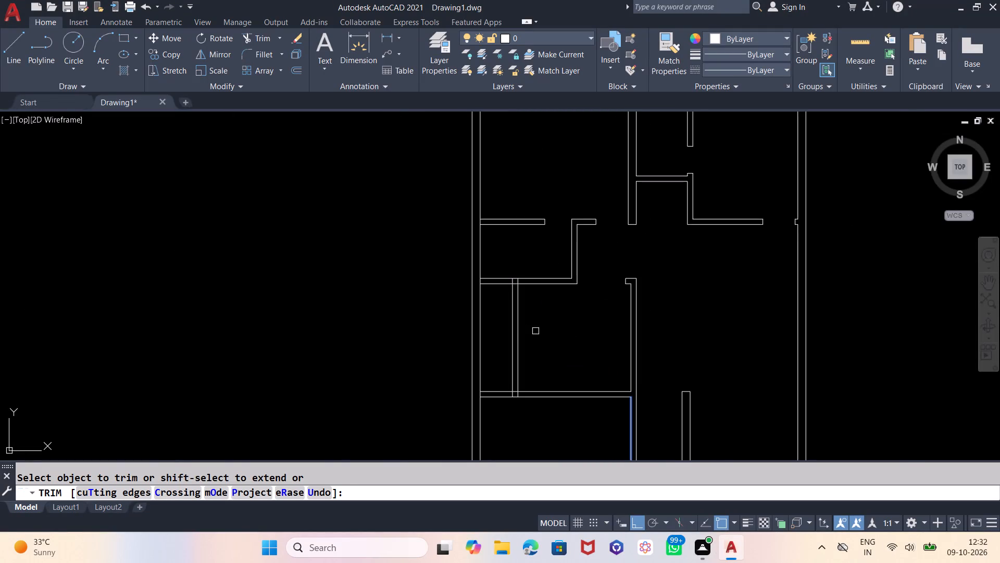
{"action": "scroll", "coordinate": [526, 331], "scroll_direction": "down", "scroll_amount": 1}
{"action": "scroll", "coordinate": [519, 223], "scroll_direction": "down", "scroll_amount": 1}
{"action": "scroll", "coordinate": [558, 350], "scroll_direction": "up", "scroll_amount": 1}
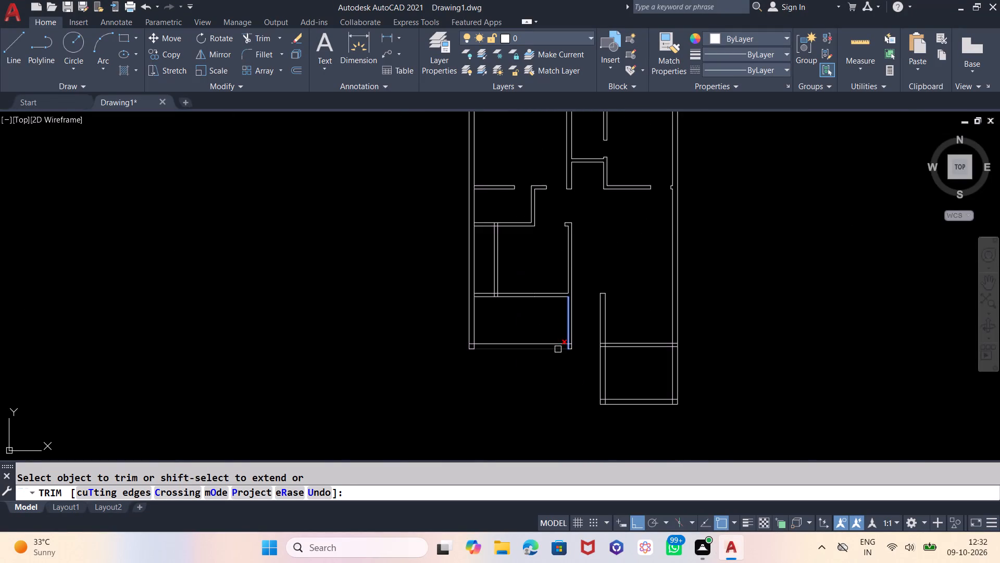
{"action": "scroll", "coordinate": [560, 346], "scroll_direction": "down", "scroll_amount": 1}
{"action": "scroll", "coordinate": [570, 311], "scroll_direction": "up", "scroll_amount": 1}
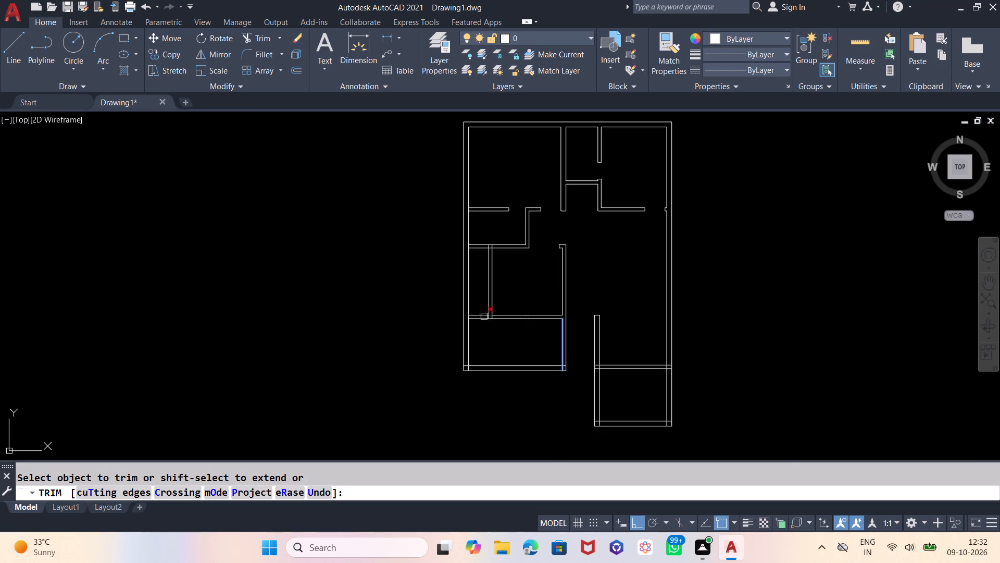
{"action": "scroll", "coordinate": [482, 317], "scroll_direction": "up", "scroll_amount": 3}
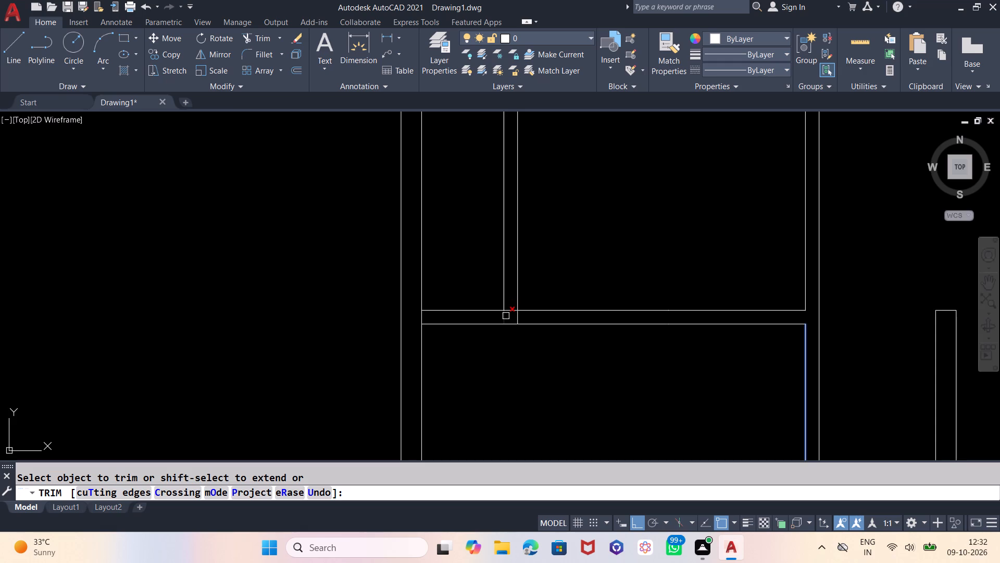
{"action": "left_click", "coordinate": [506, 316]}
{"action": "left_click", "coordinate": [518, 317]}
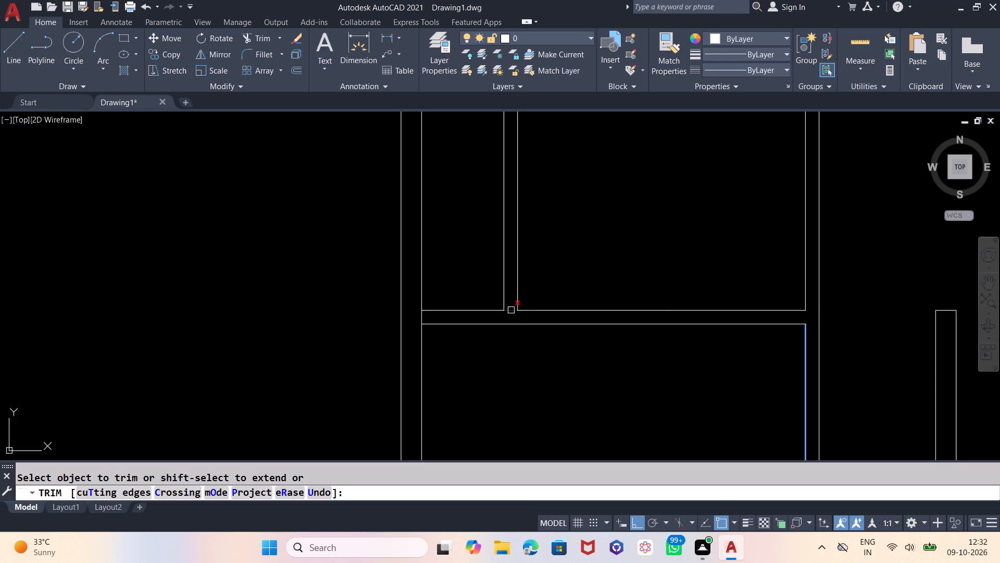
{"action": "left_click", "coordinate": [511, 310]}
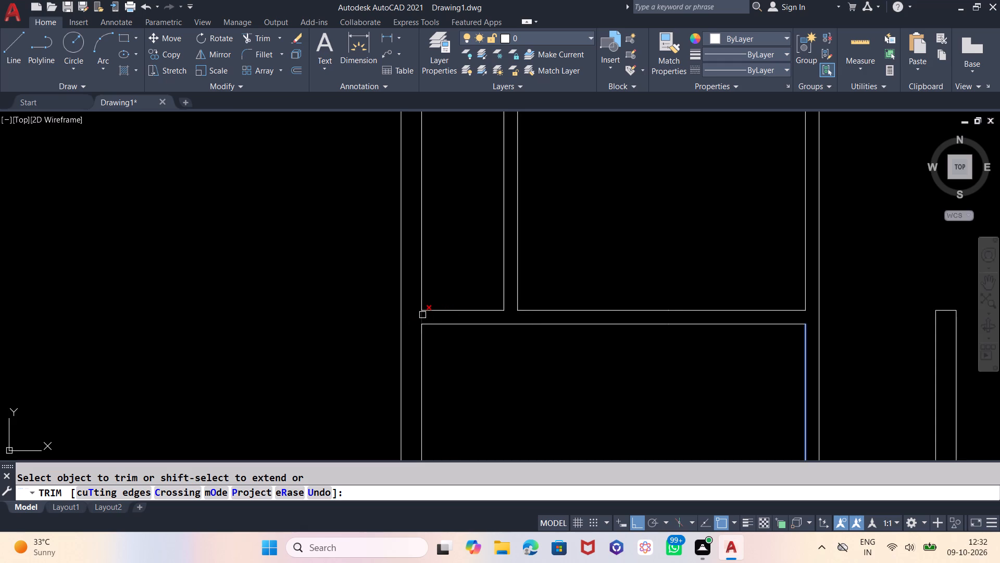
{"action": "left_click", "coordinate": [423, 315]}
Trim the overlapping inner wall lines at the lower-left outer corner of the building.
{"action": "scroll", "coordinate": [430, 377], "scroll_direction": "down", "scroll_amount": 2}
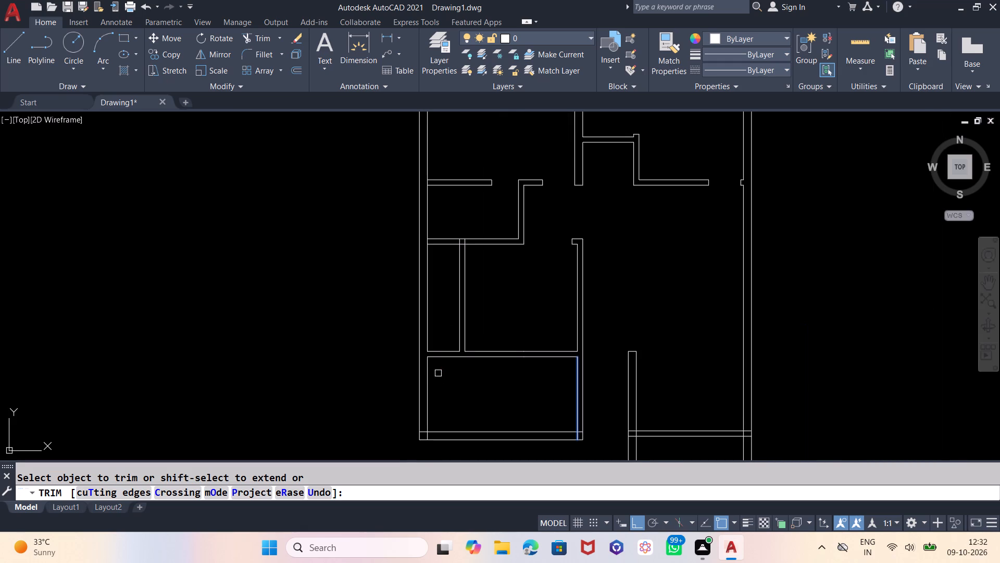
{"action": "scroll", "coordinate": [428, 455], "scroll_direction": "up", "scroll_amount": 2}
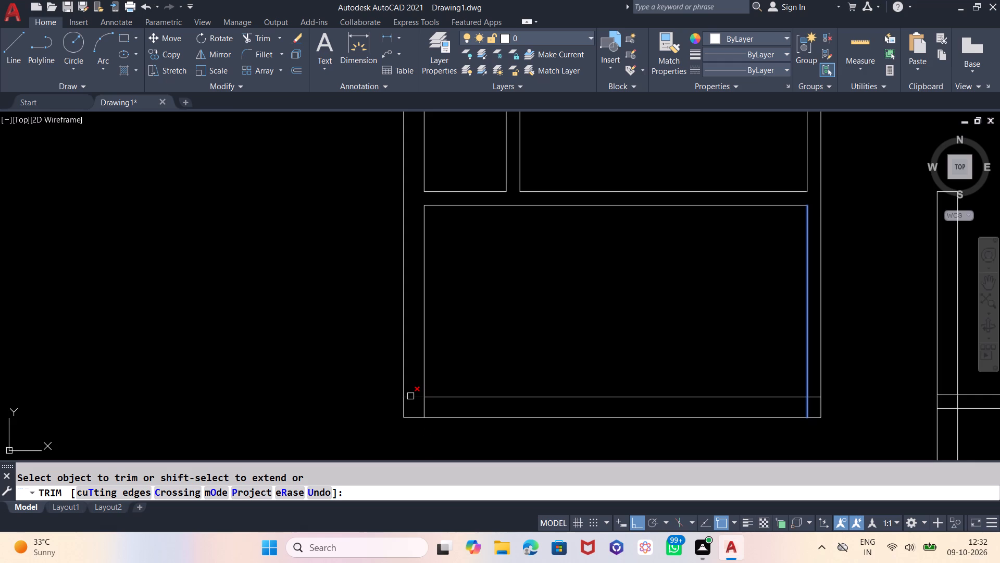
{"action": "left_click", "coordinate": [410, 396]}
{"action": "left_click", "coordinate": [423, 409]}
{"action": "scroll", "coordinate": [386, 439], "scroll_direction": "down", "scroll_amount": 2}
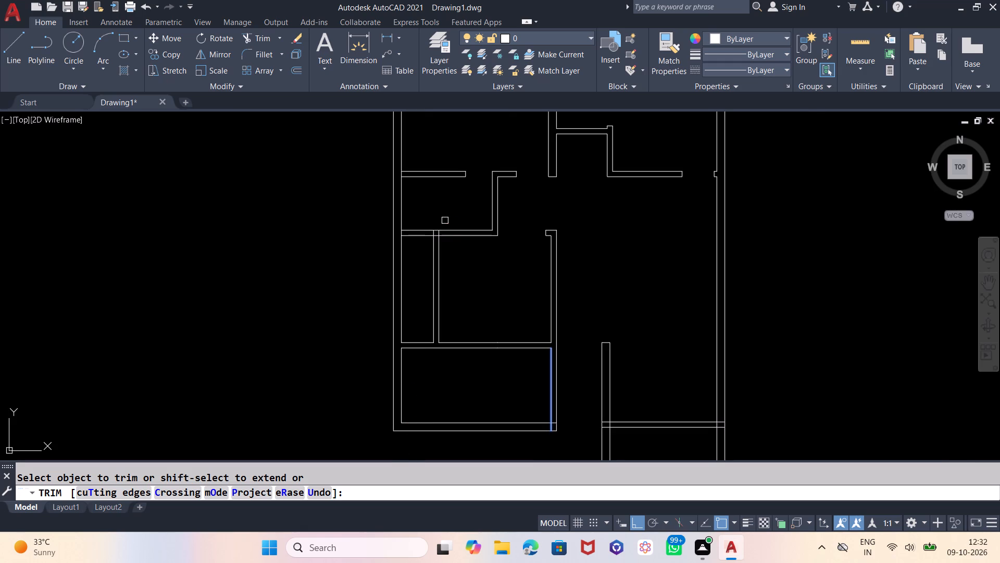
{"action": "key", "text": "Escape"}
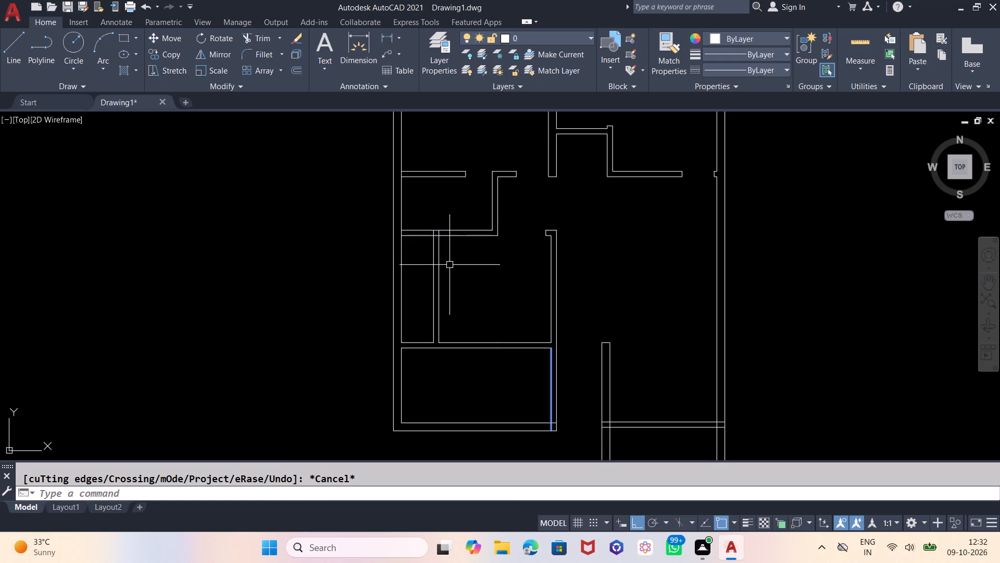
Offset the lower line of the partition above the closet 10 inches down into the room.
{"action": "key", "text": "o"}
{"action": "key", "text": "Return"}
{"action": "type", "text": "10"}
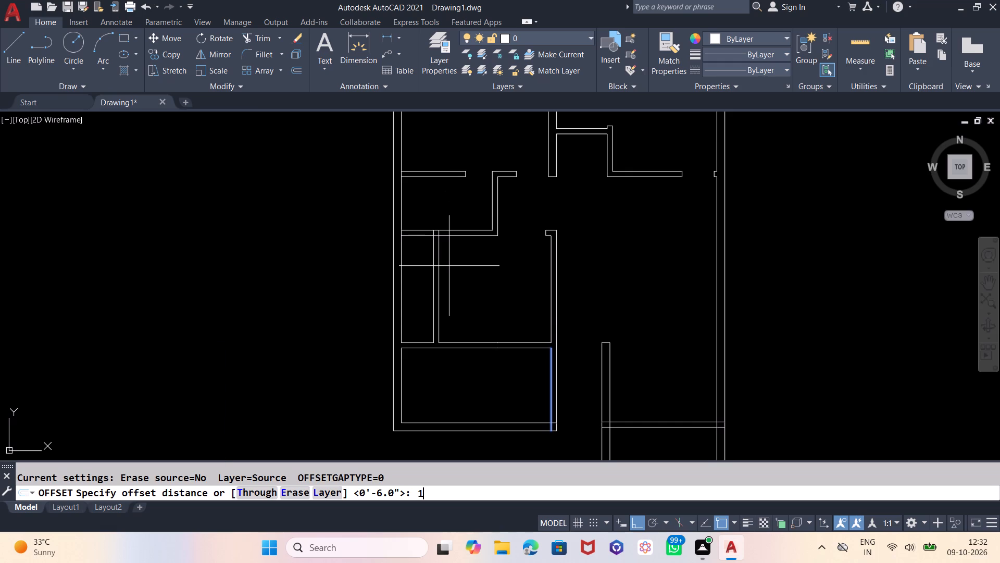
{"action": "key", "text": "Return"}
{"action": "scroll", "coordinate": [446, 238], "scroll_direction": "up", "scroll_amount": 2}
{"action": "left_click", "coordinate": [445, 231]}
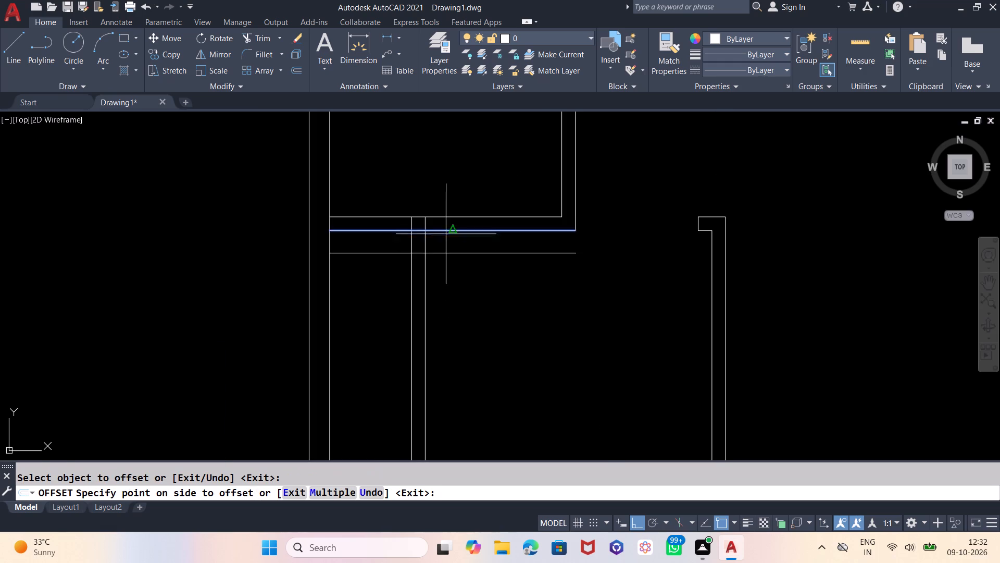
{"action": "left_click", "coordinate": [446, 289]}
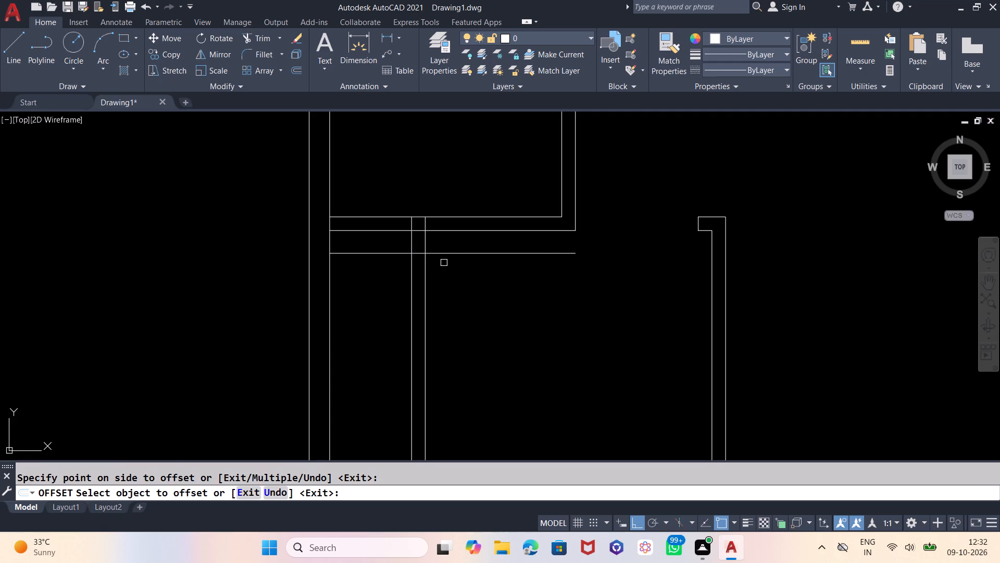
{"action": "key", "text": "Escape"}
Offset the new 10-inch line another 4' down to mark the opening in the closet's vertical partition.
{"action": "key", "text": "o"}
{"action": "key", "text": "Return"}
{"action": "type", "text": "4'"}
{"action": "key", "text": "Return"}
{"action": "left_click", "coordinate": [449, 255]}
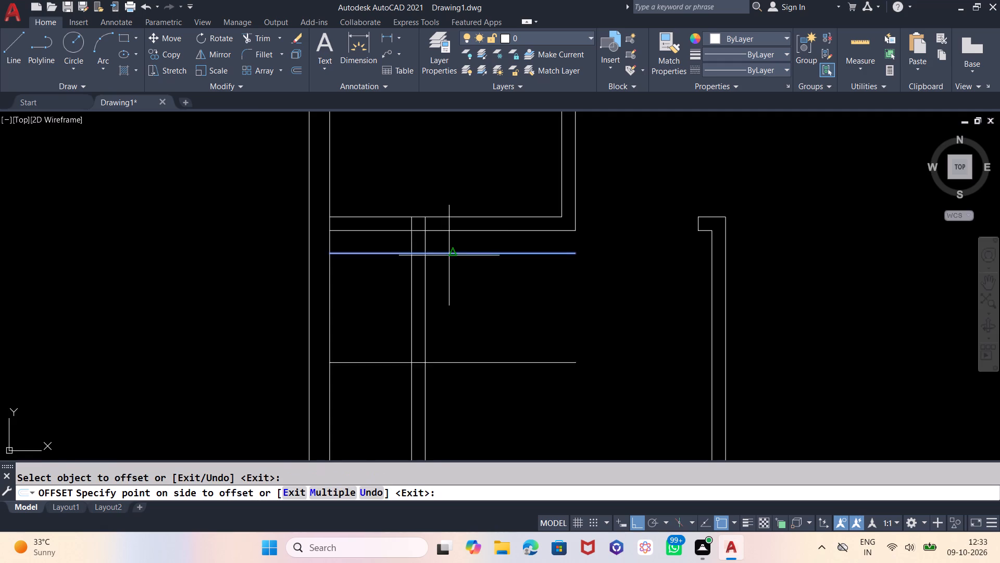
{"action": "left_click", "coordinate": [442, 397]}
{"action": "scroll", "coordinate": [455, 240], "scroll_direction": "down", "scroll_amount": 1}
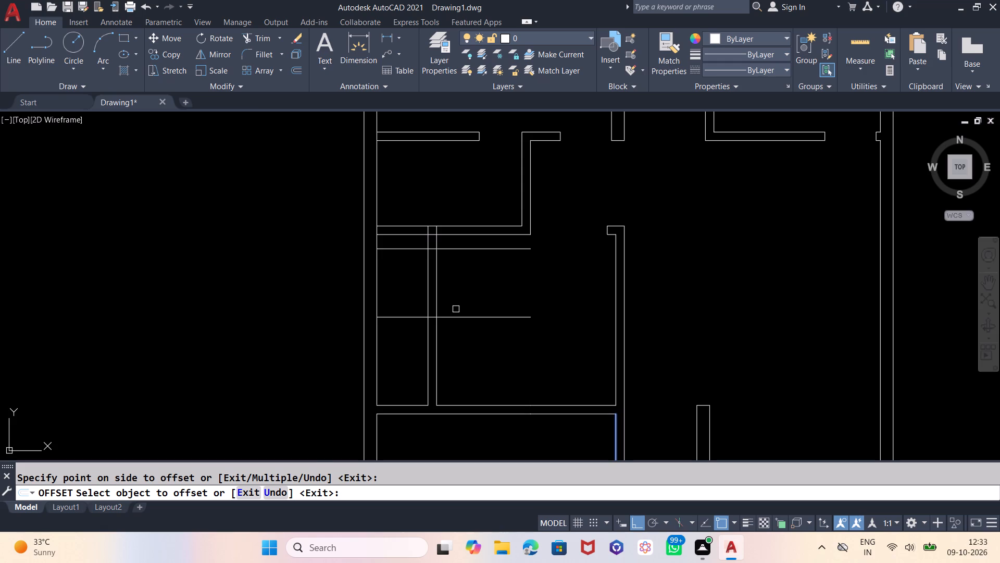
{"action": "key", "text": "Escape"}
Offset both segments of the room's bottom line and the right wall's inner line 2' into the room.
{"action": "key", "text": "o"}
{"action": "key", "text": "Return"}
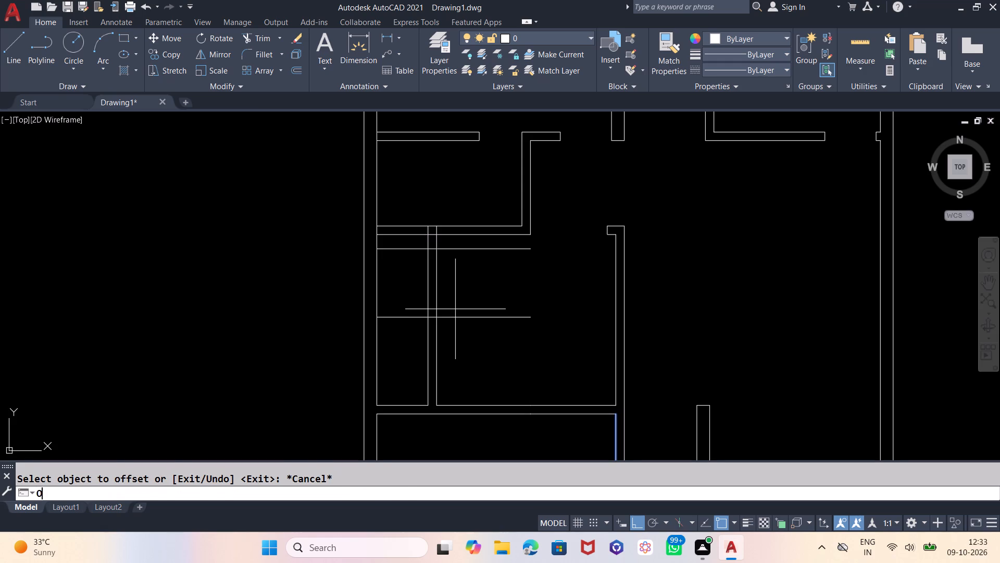
{"action": "type", "text": "2'"}
{"action": "key", "text": "Return"}
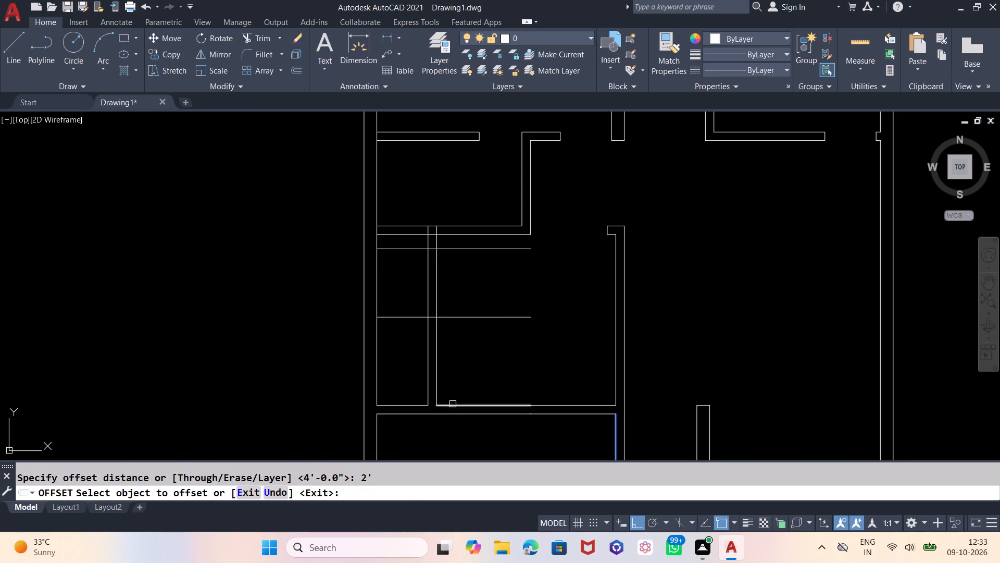
{"action": "left_click", "coordinate": [453, 403]}
{"action": "left_click", "coordinate": [458, 349]}
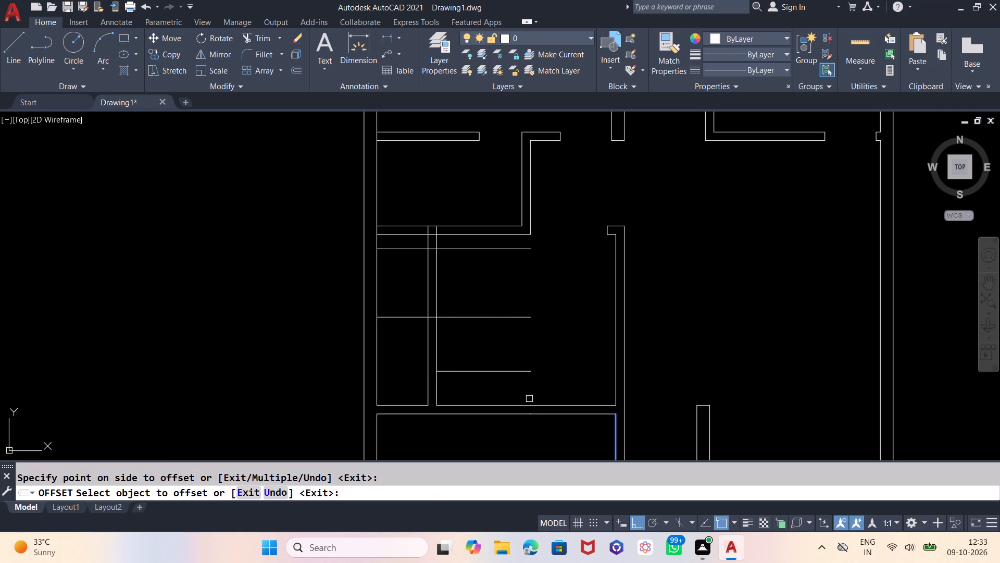
{"action": "left_click", "coordinate": [545, 406]}
{"action": "left_click", "coordinate": [554, 345]}
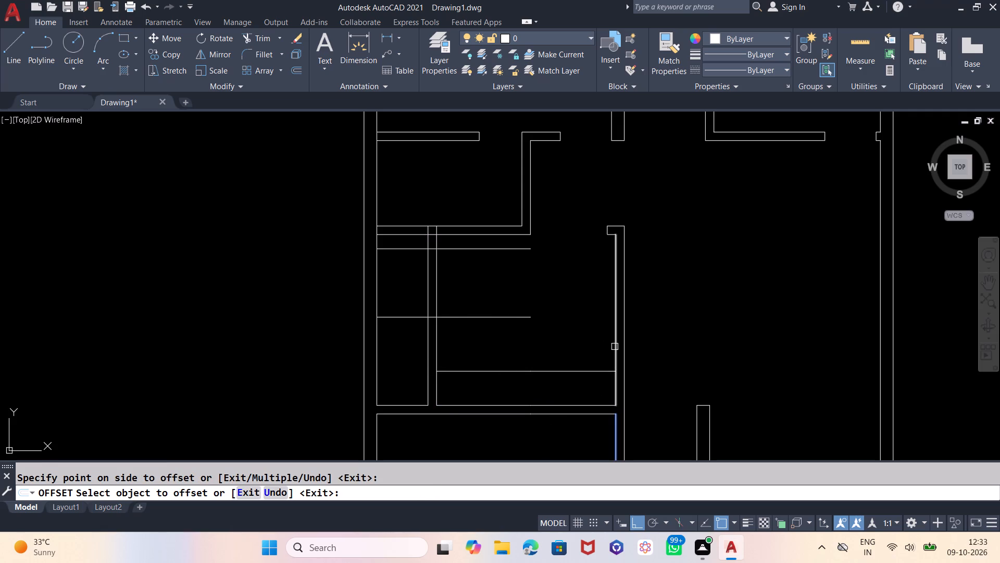
{"action": "left_click", "coordinate": [615, 346]}
{"action": "left_click", "coordinate": [561, 344]}
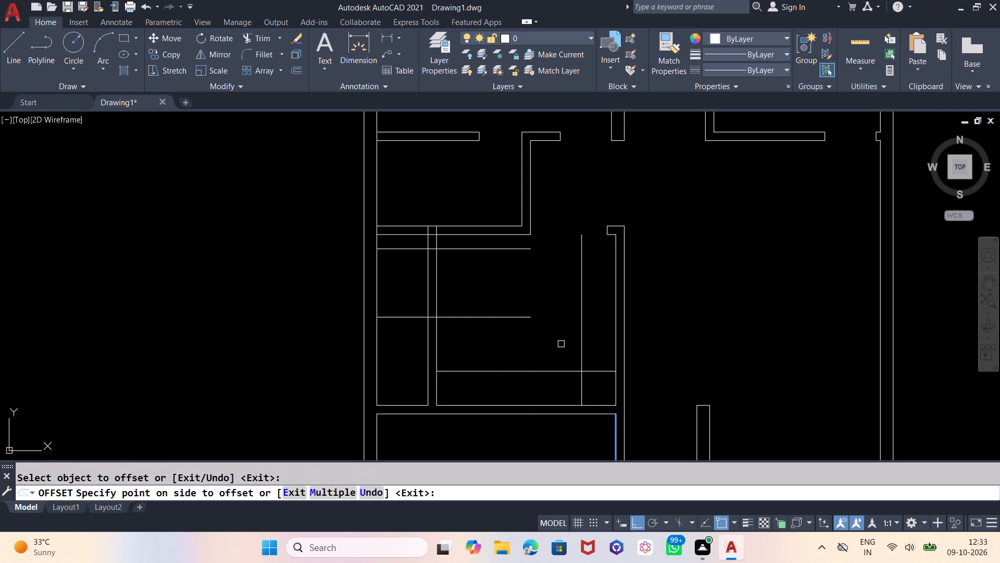
{"action": "key", "text": "Escape"}
Draw horizontal lines leftward from the door stub's two end corners, the lower to the 2' offset line and the upper about 1'-8" long.
{"action": "key", "text": "l"}
{"action": "key", "text": "Return"}
{"action": "scroll", "coordinate": [606, 242], "scroll_direction": "up", "scroll_amount": 2}
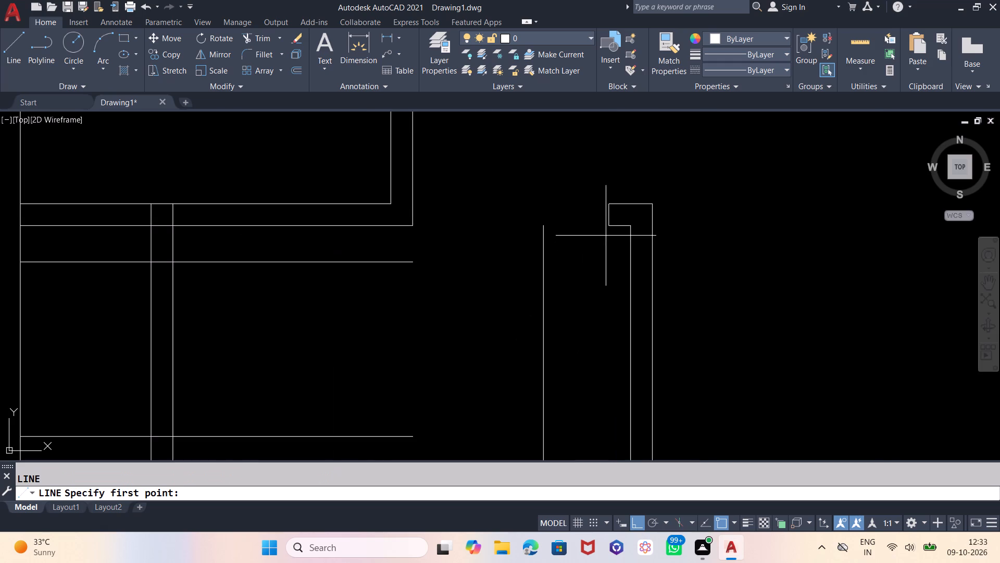
{"action": "left_click", "coordinate": [608, 227]}
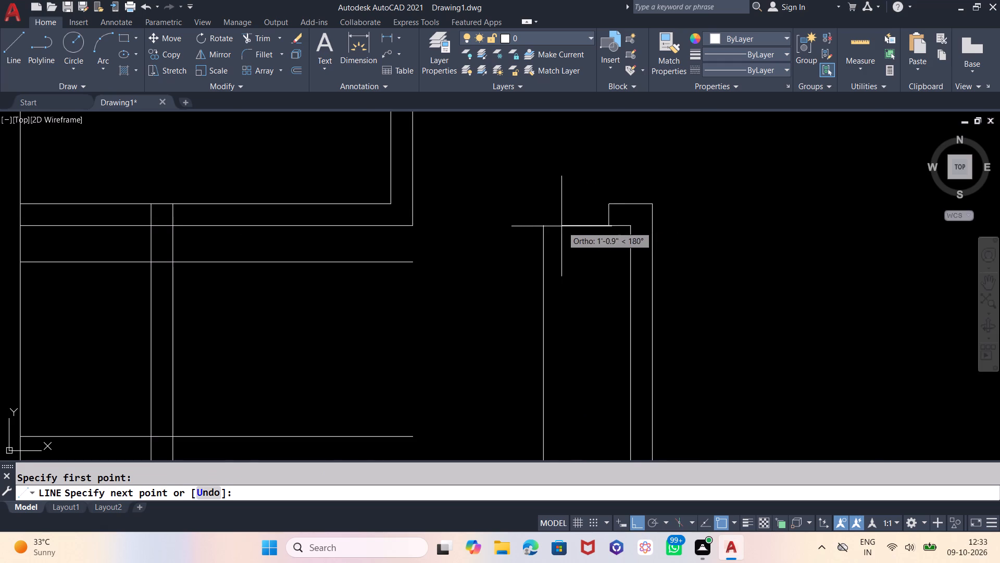
{"action": "left_click", "coordinate": [544, 226]}
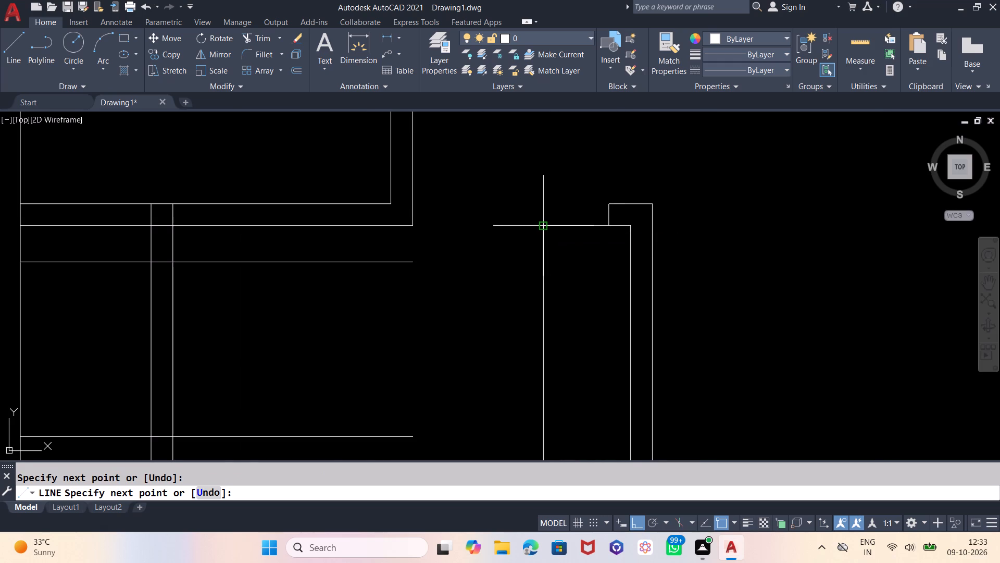
{"action": "key", "text": "Escape"}
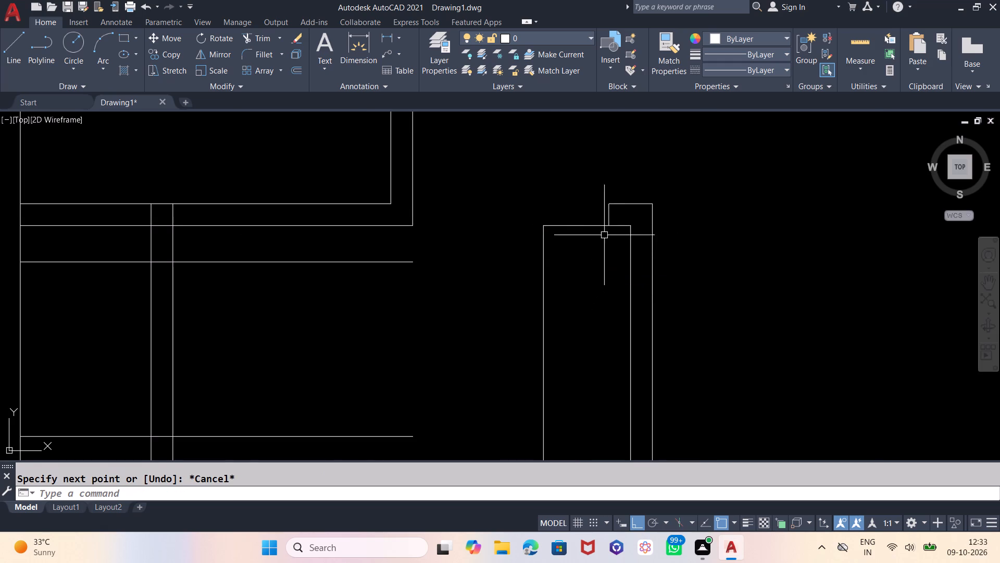
{"action": "key", "text": "l"}
{"action": "key", "text": "Return"}
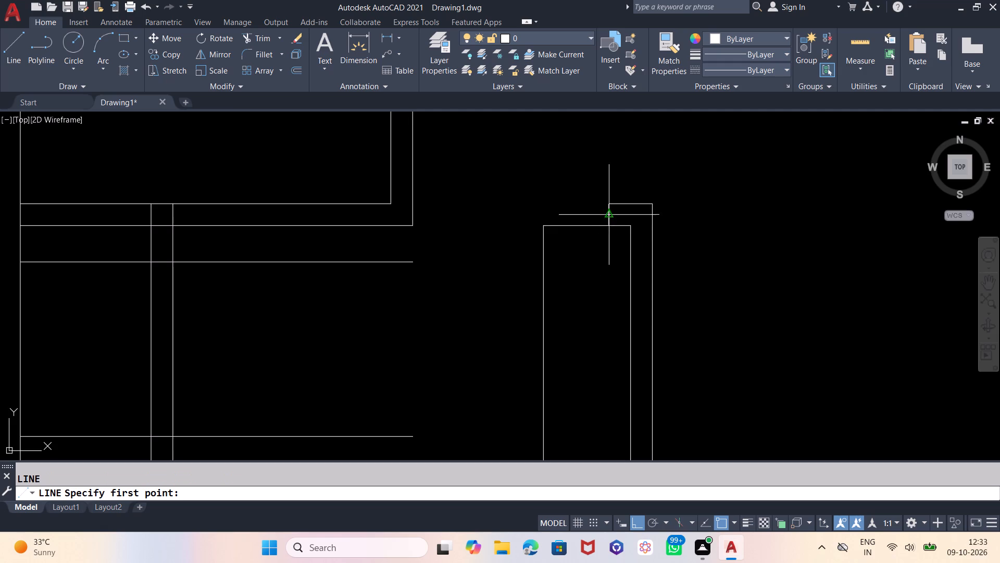
{"action": "left_click", "coordinate": [607, 206]}
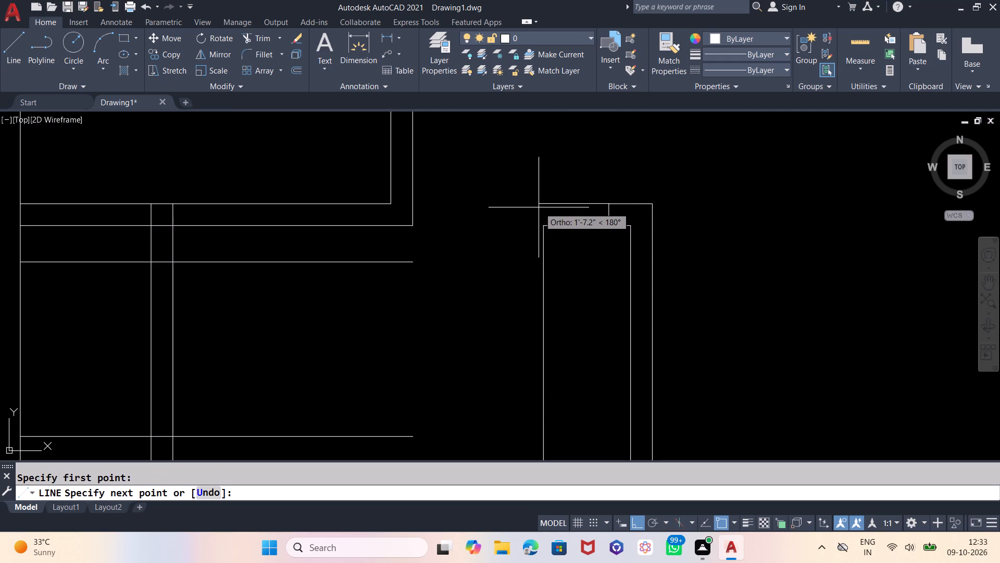
{"action": "left_click", "coordinate": [536, 208]}
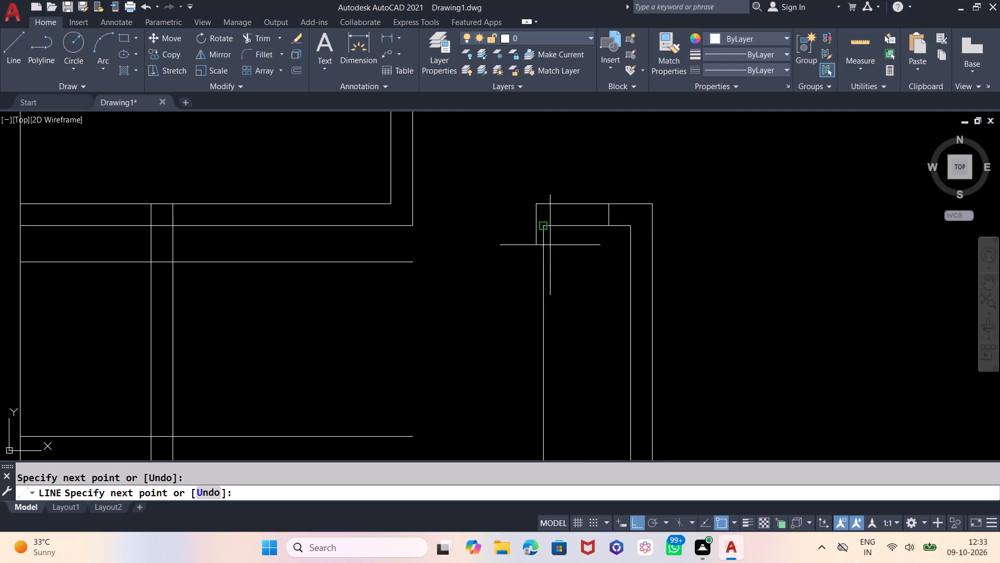
{"action": "key", "text": "Escape"}
Draw a vertical line about 10 inches up from the top end of the right 2' offset line, crossing the upper stub line.
{"action": "key", "text": "l"}
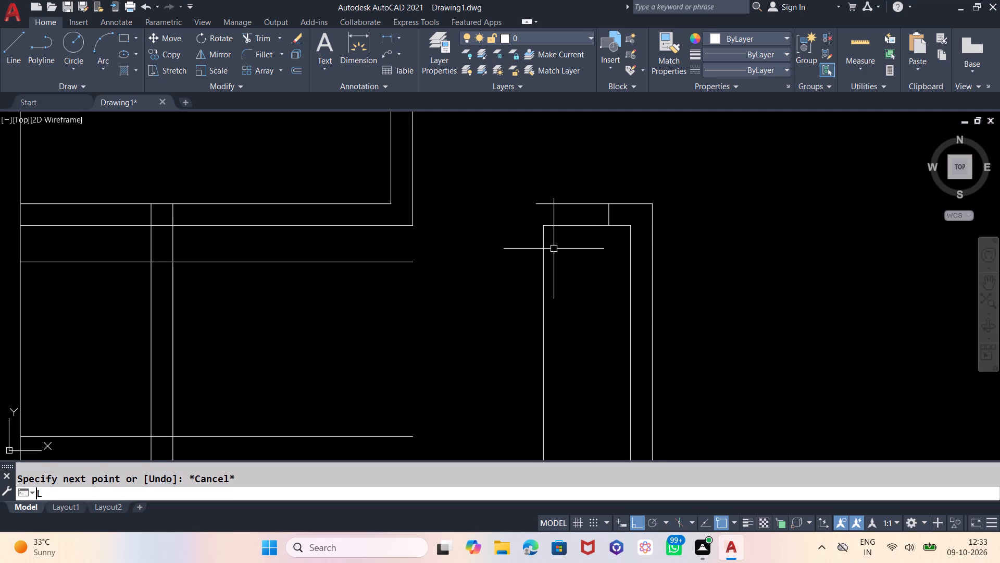
{"action": "key", "text": "Return"}
{"action": "left_click", "coordinate": [544, 226]}
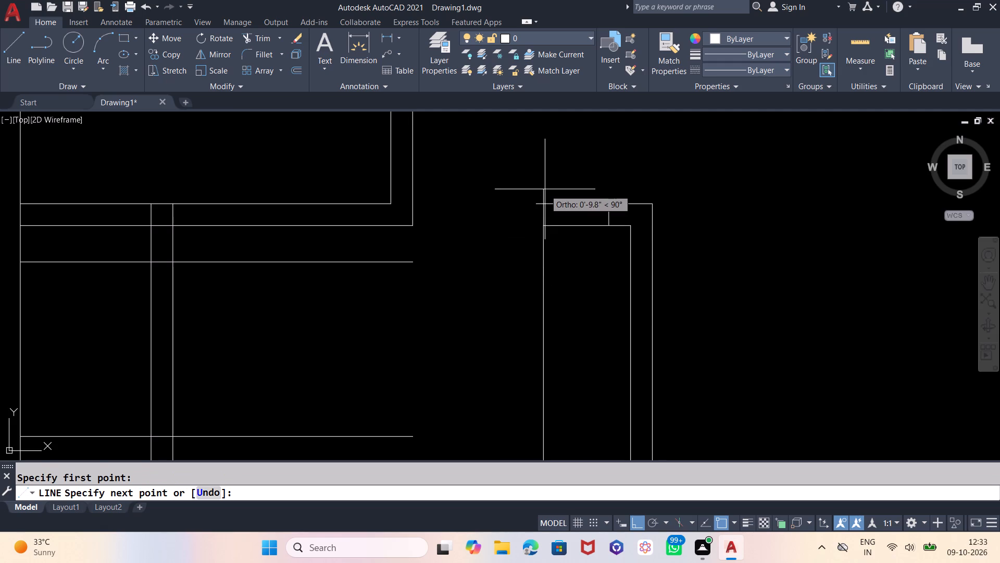
{"action": "left_click", "coordinate": [545, 189]}
{"action": "key", "text": "Escape"}
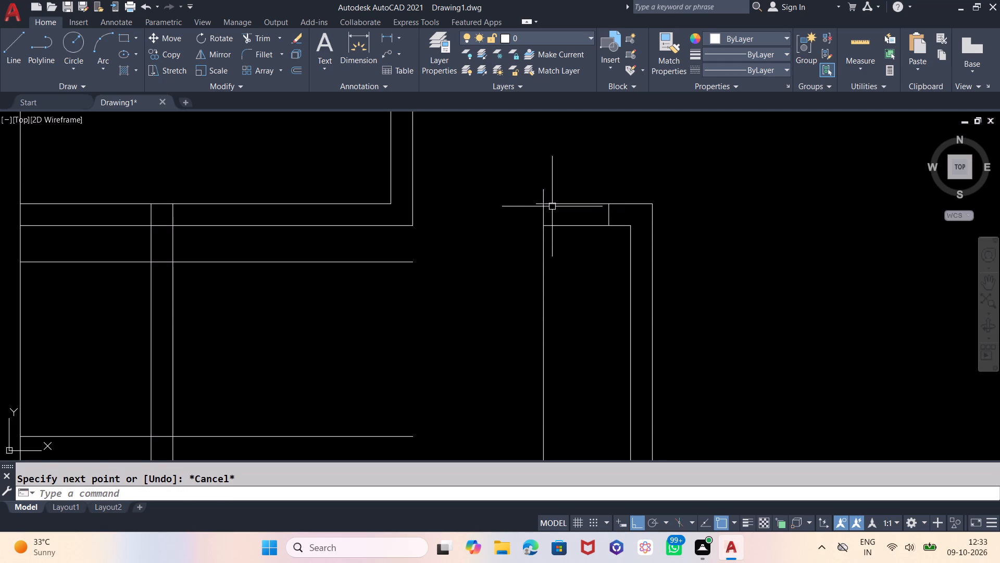
Trim the old stub end and the overhanging line ends so the lengthened stub closes at the 2' offset line.
{"action": "type", "text": "TR"}
{"action": "key", "text": "Return"}
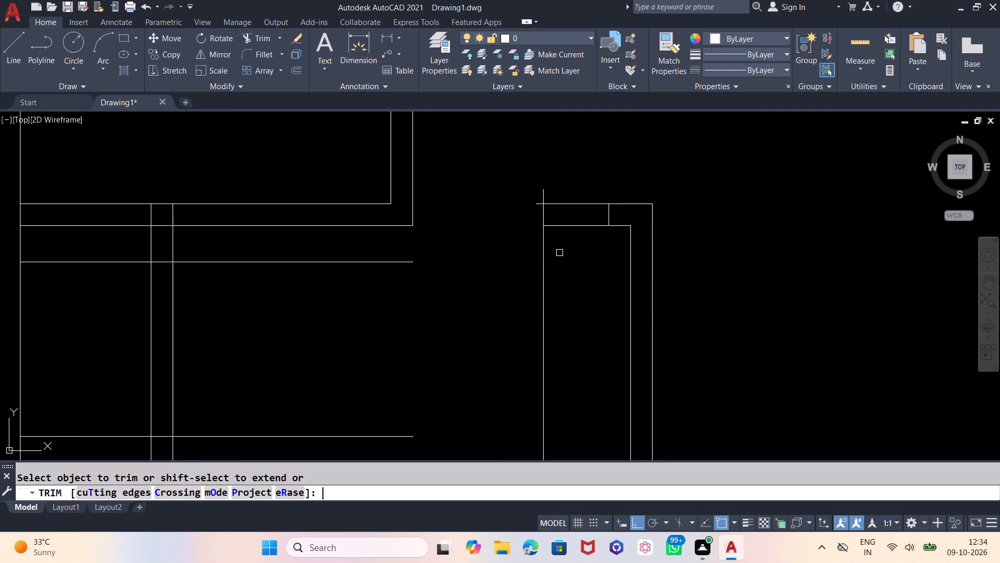
{"action": "key", "text": "Return"}
{"action": "left_click", "coordinate": [609, 216]}
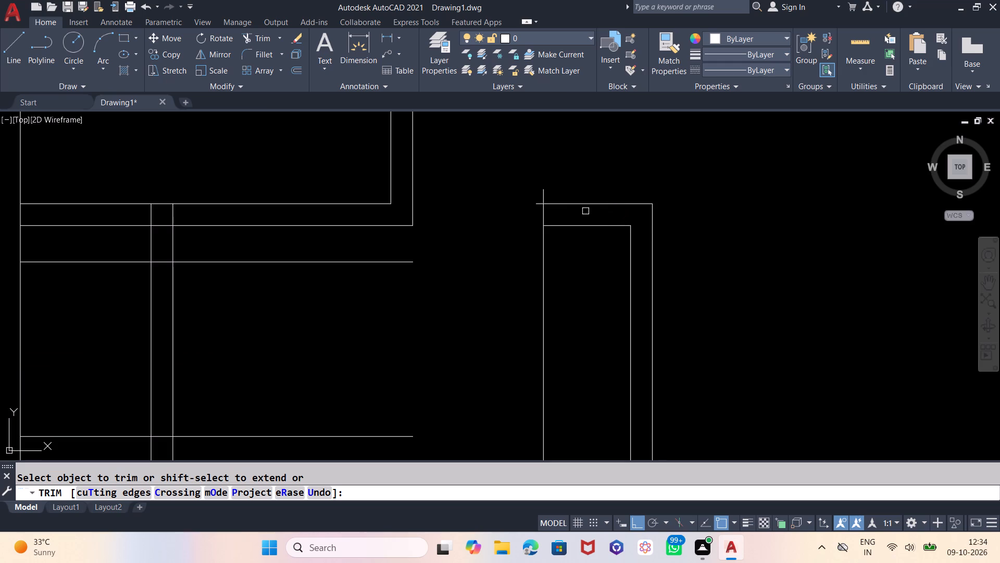
{"action": "left_click", "coordinate": [545, 196]}
{"action": "left_click", "coordinate": [537, 201]}
Trim the short vertical partition between the two horizontal guide lines and remove the lower guide's overhangs, leaving a capped lower wall end.
{"action": "scroll", "coordinate": [560, 189], "scroll_direction": "down", "scroll_amount": 2}
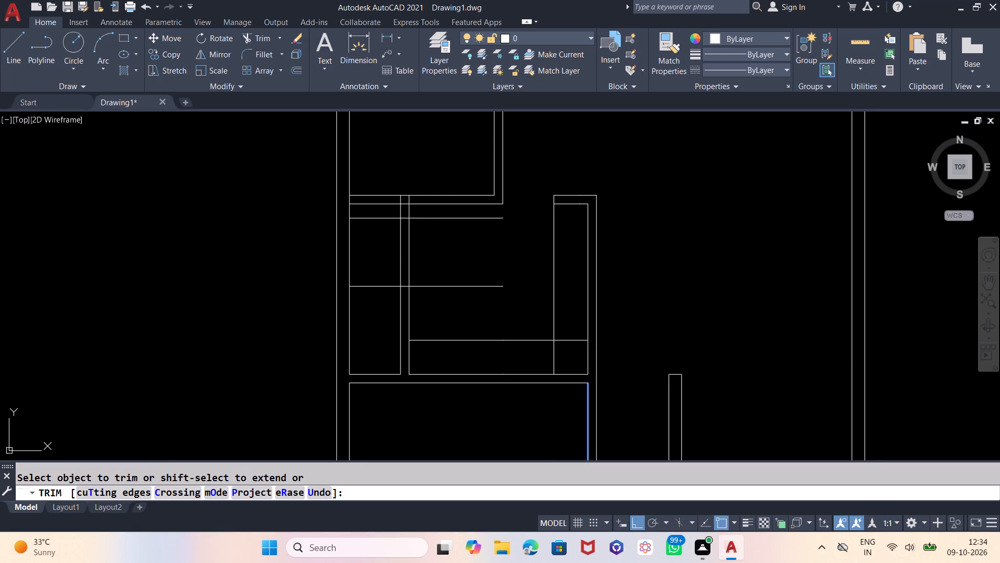
{"action": "left_click", "coordinate": [427, 251]}
{"action": "left_click", "coordinate": [394, 248]}
{"action": "left_click_drag", "start_coordinate": [444, 278], "coordinate": [444, 284]}
{"action": "left_click", "coordinate": [443, 297]}
{"action": "left_click", "coordinate": [369, 272]}
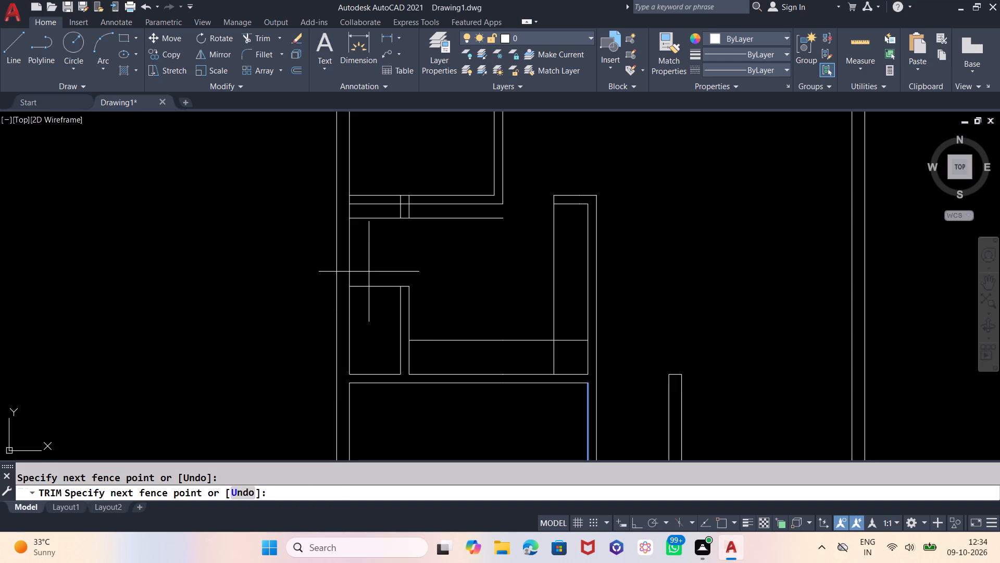
{"action": "left_click", "coordinate": [371, 307]}
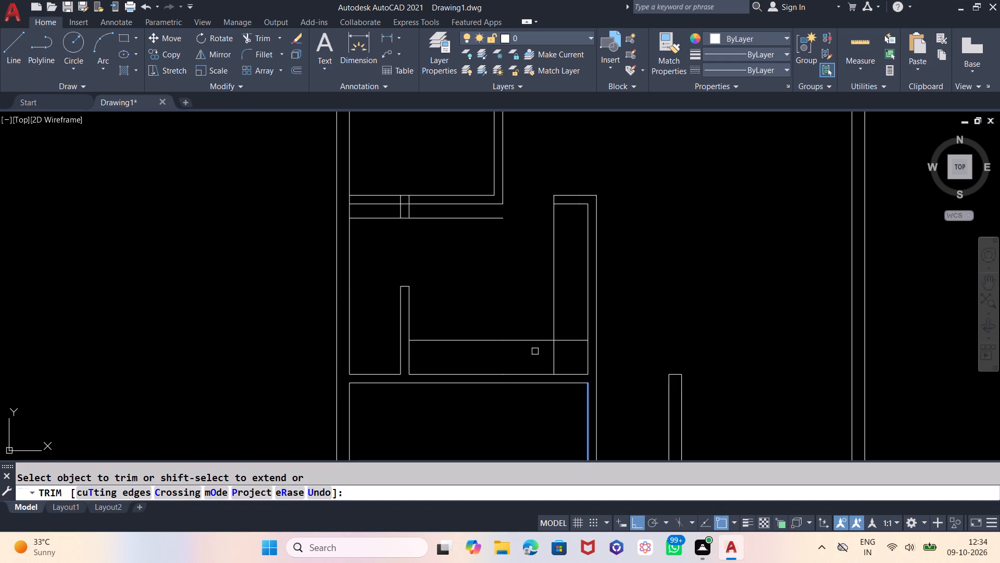
Trim the overhanging ends of the two 2' offset lines where they cross at the room's lower corner.
{"action": "left_click", "coordinate": [537, 352]}
{"action": "left_click", "coordinate": [565, 333]}
Trim the upper guide line's overhangs and the leftover lines inside the horizontal wall so the short stub joins it cleanly.
{"action": "scroll", "coordinate": [390, 202], "scroll_direction": "up", "scroll_amount": 2}
{"action": "middle_click_drag", "start_coordinate": [455, 285], "coordinate": [444, 292]}
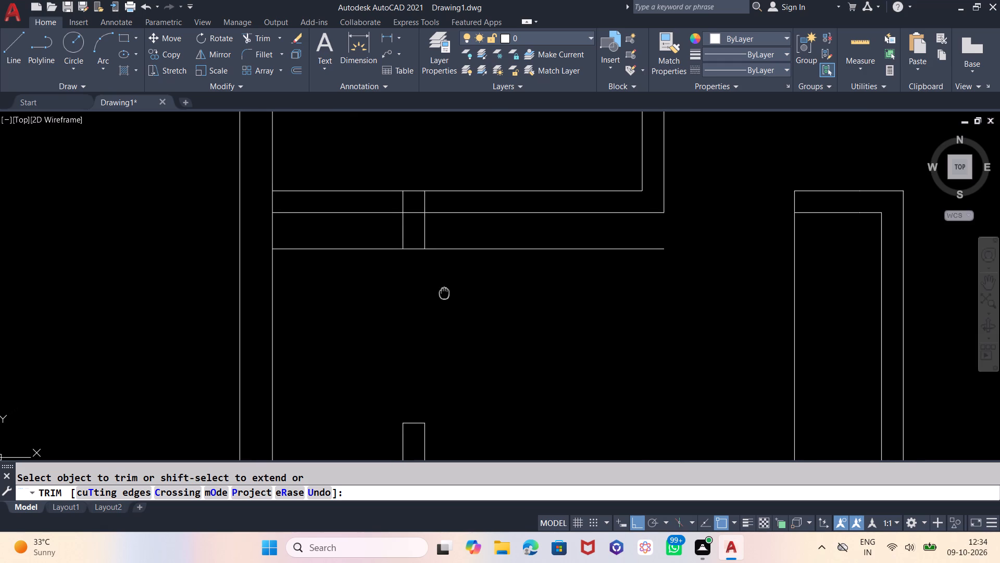
{"action": "middle_click_drag", "start_coordinate": [444, 292], "coordinate": [441, 295]}
{"action": "left_click", "coordinate": [465, 255]}
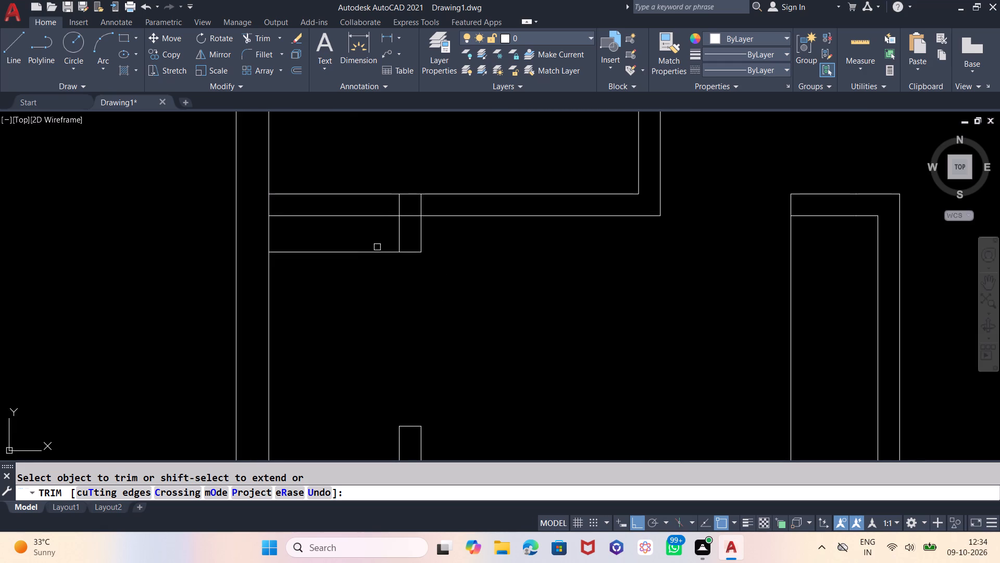
{"action": "left_click", "coordinate": [373, 250]}
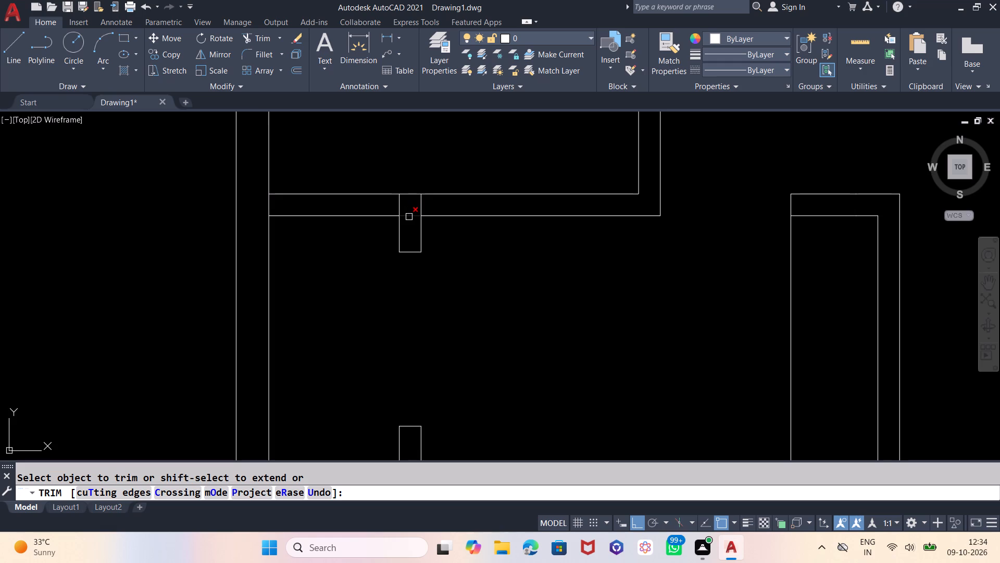
{"action": "left_click", "coordinate": [409, 217]}
{"action": "left_click", "coordinate": [421, 207]}
{"action": "left_click", "coordinate": [397, 204]}
Trim the left outer wall's inner line across the ends of the two horizontal partitions that meet it.
{"action": "scroll", "coordinate": [450, 250], "scroll_direction": "down", "scroll_amount": 1}
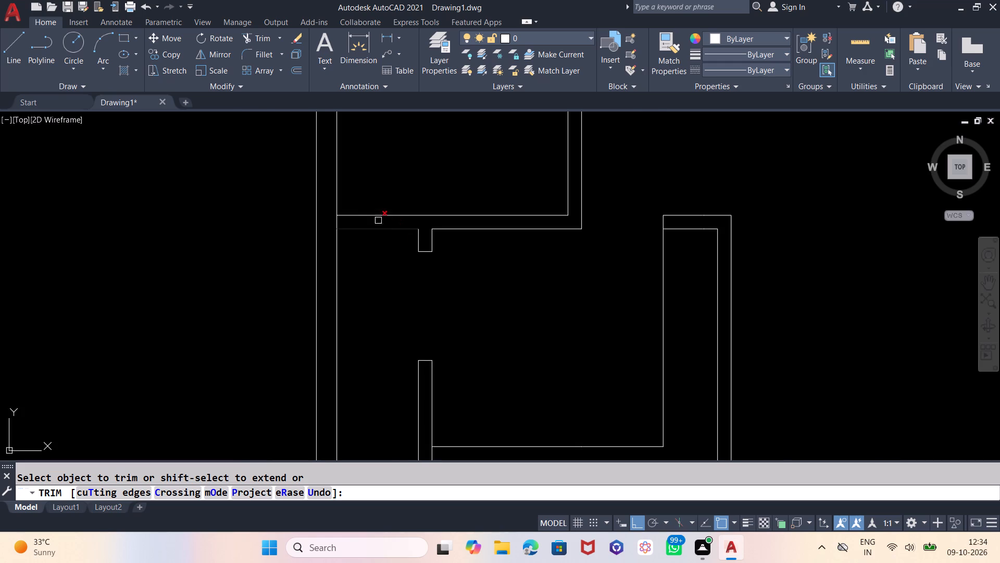
{"action": "left_click", "coordinate": [340, 222]}
{"action": "scroll", "coordinate": [391, 340], "scroll_direction": "down", "scroll_amount": 3}
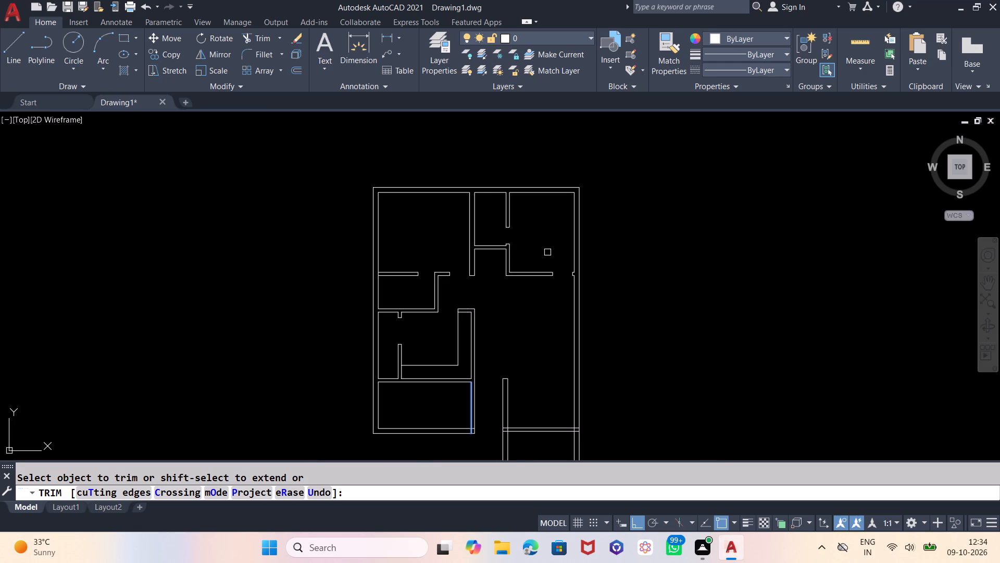
{"action": "scroll", "coordinate": [384, 272], "scroll_direction": "up", "scroll_amount": 2}
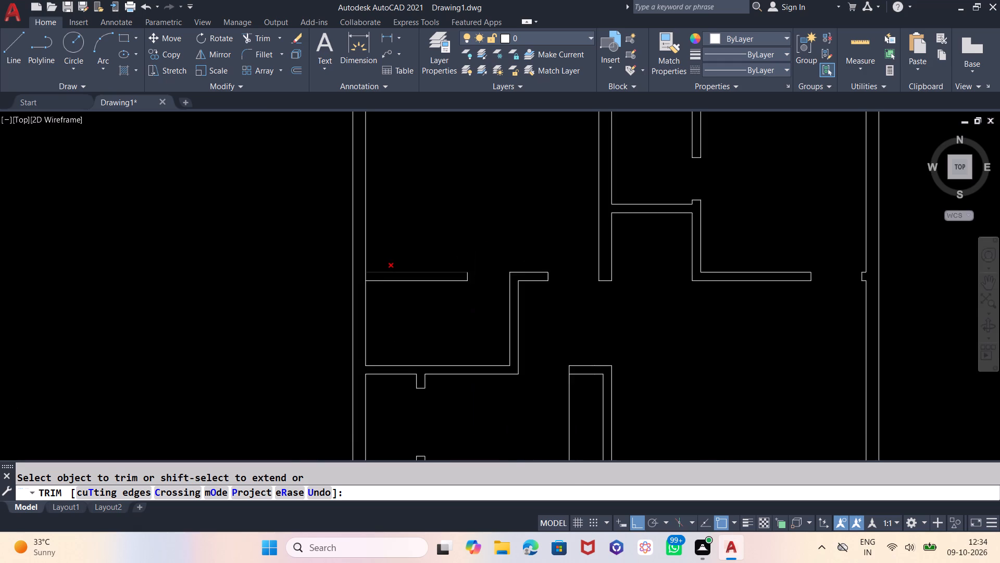
{"action": "scroll", "coordinate": [383, 273], "scroll_direction": "up", "scroll_amount": 3}
{"action": "left_click", "coordinate": [309, 279]}
{"action": "scroll", "coordinate": [310, 210], "scroll_direction": "down", "scroll_amount": 2}
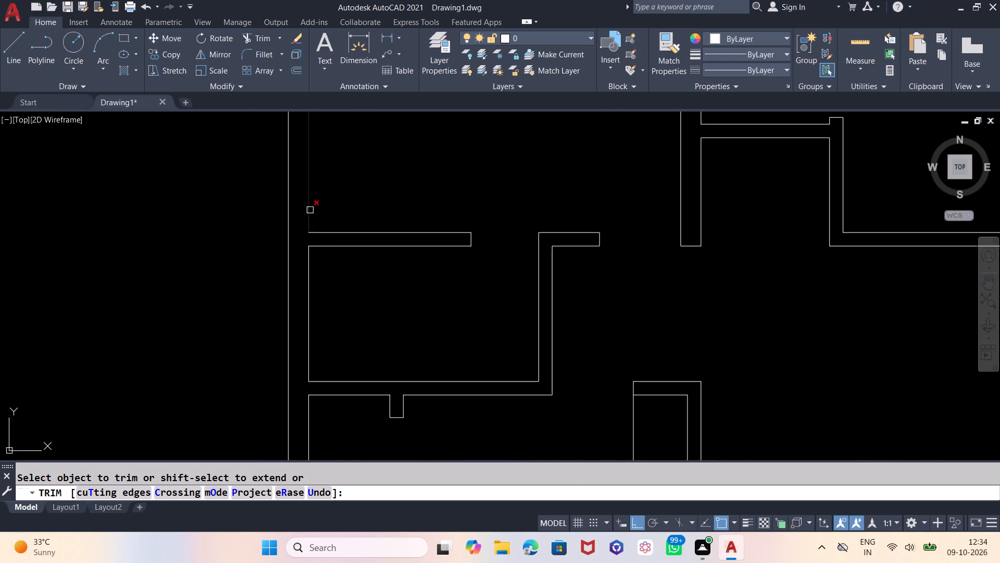
{"action": "scroll", "coordinate": [402, 313], "scroll_direction": "down", "scroll_amount": 1}
{"action": "scroll", "coordinate": [504, 237], "scroll_direction": "down", "scroll_amount": 1}
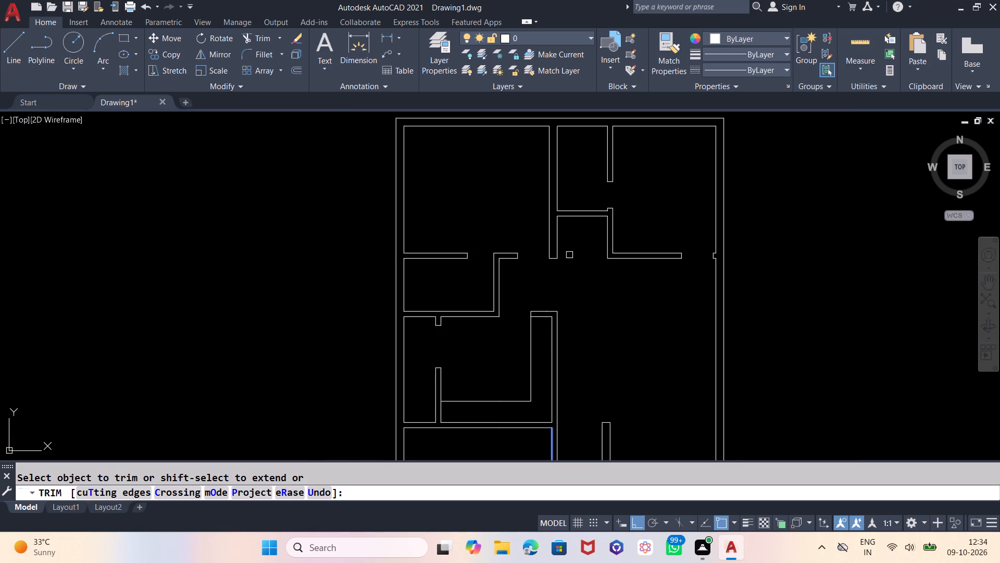
{"action": "scroll", "coordinate": [570, 255], "scroll_direction": "down", "scroll_amount": 1}
{"action": "scroll", "coordinate": [526, 367], "scroll_direction": "up", "scroll_amount": 2}
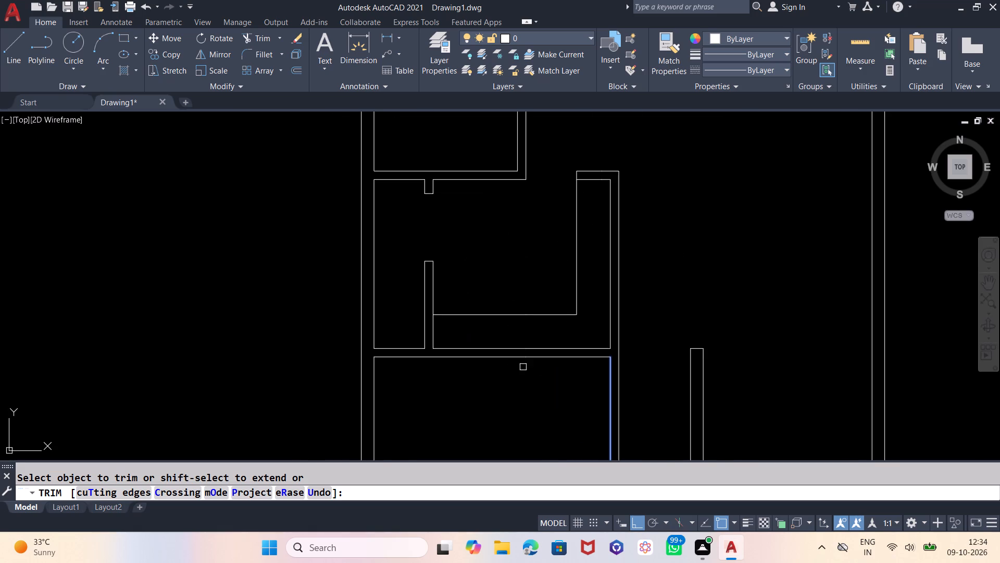
{"action": "scroll", "coordinate": [481, 390], "scroll_direction": "down", "scroll_amount": 1}
{"action": "scroll", "coordinate": [445, 260], "scroll_direction": "down", "scroll_amount": 1}
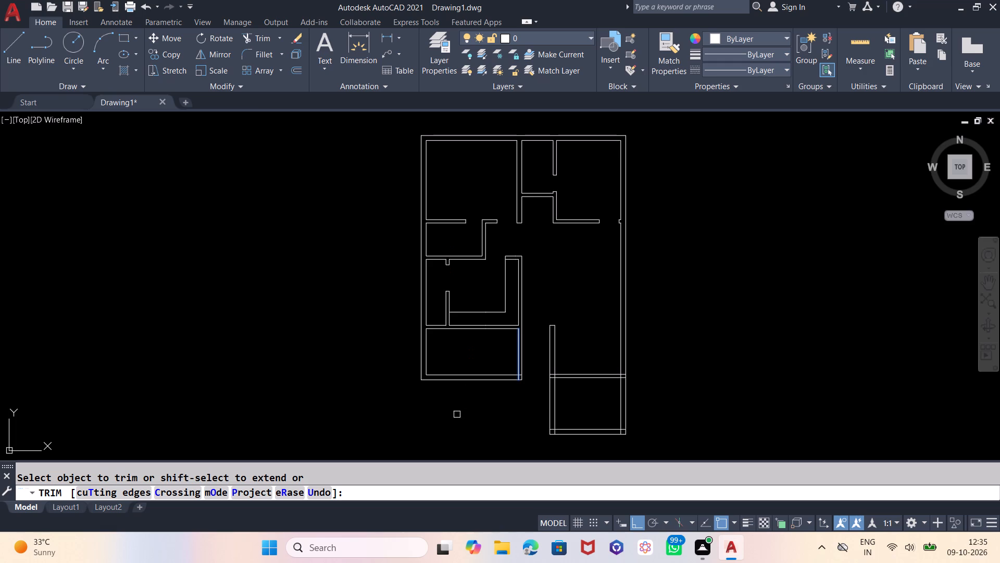
{"action": "middle_click_drag", "start_coordinate": [456, 414], "coordinate": [433, 407]}
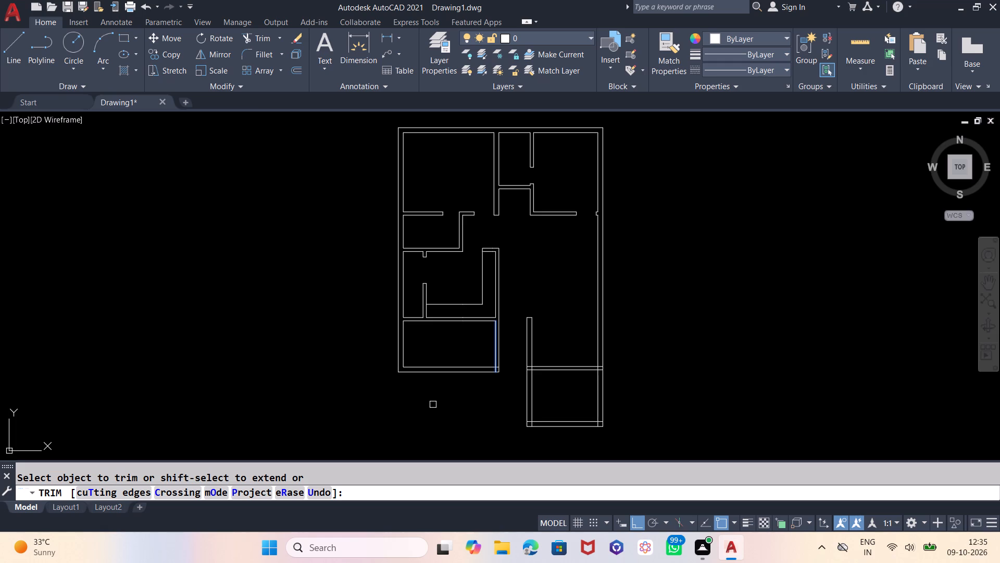
{"action": "key", "text": "Escape"}
Offset the lower room's right inner wall line 4.5' into the room.
{"action": "key", "text": "o"}
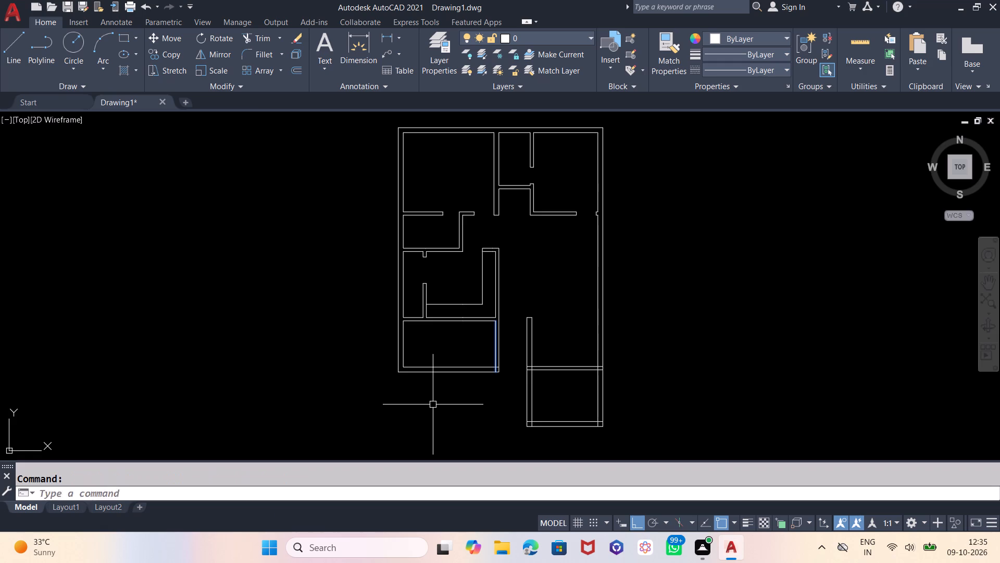
{"action": "key", "text": "Return"}
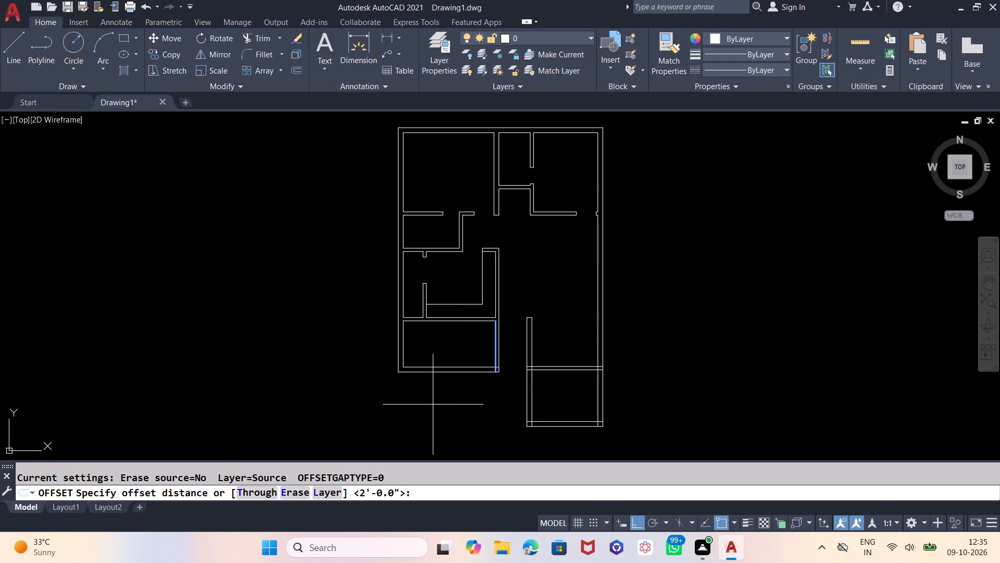
{"action": "key", "text": "4"}
{"action": "type", "text": ".5'"}
{"action": "key", "text": "Return"}
{"action": "scroll", "coordinate": [473, 349], "scroll_direction": "up", "scroll_amount": 2}
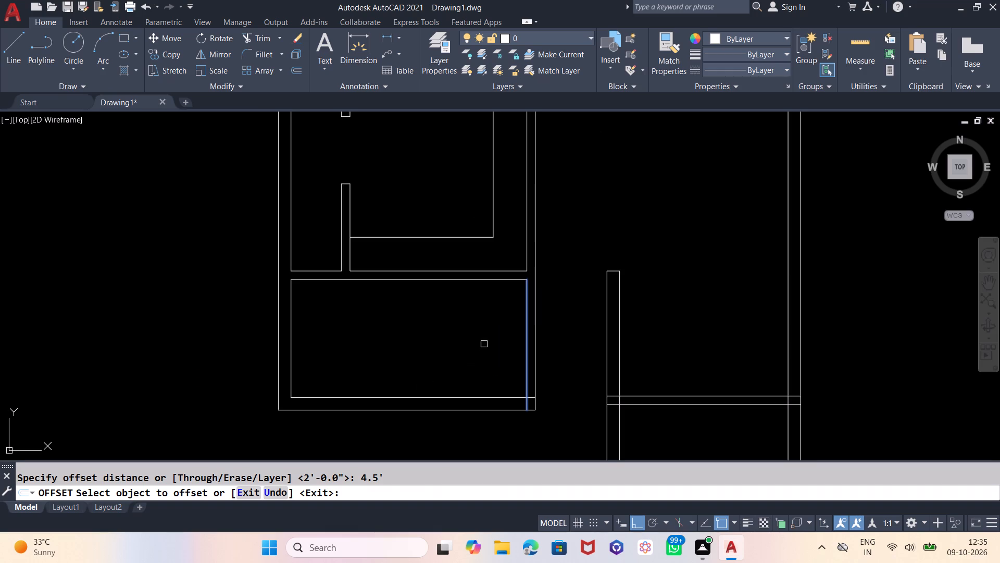
{"action": "left_click", "coordinate": [527, 371]}
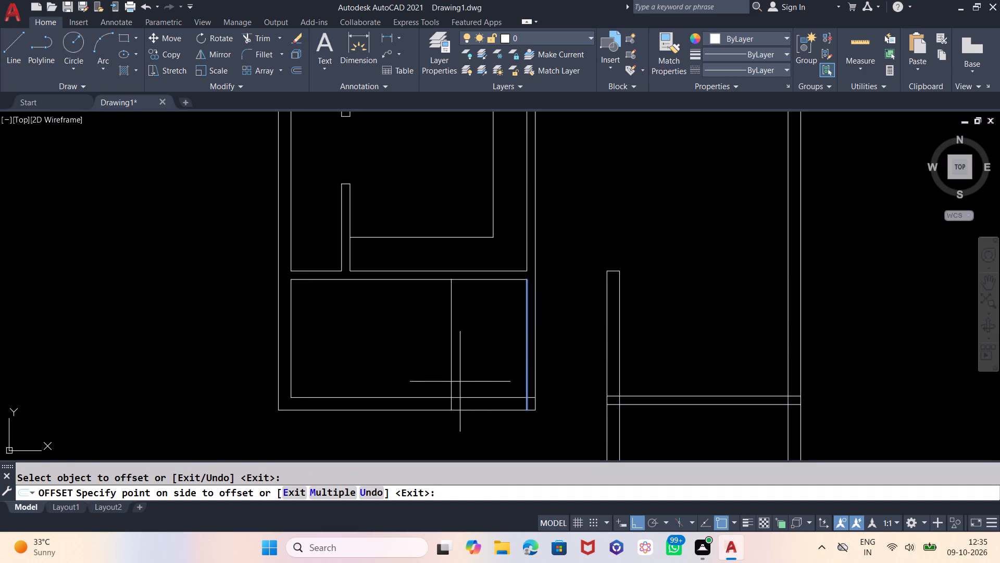
{"action": "left_click", "coordinate": [416, 380]}
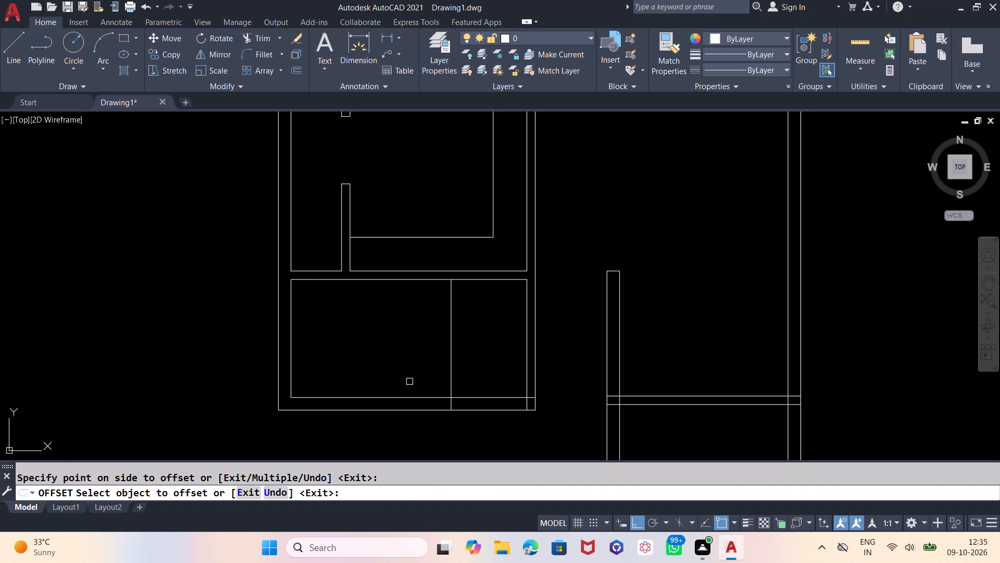
{"action": "key", "text": "Escape"}
Trim the lower room's bottom wall and guide lines to cut an opening between the 4.5' offset and the right wall, cleaning both wall ends.
{"action": "type", "text": "TR"}
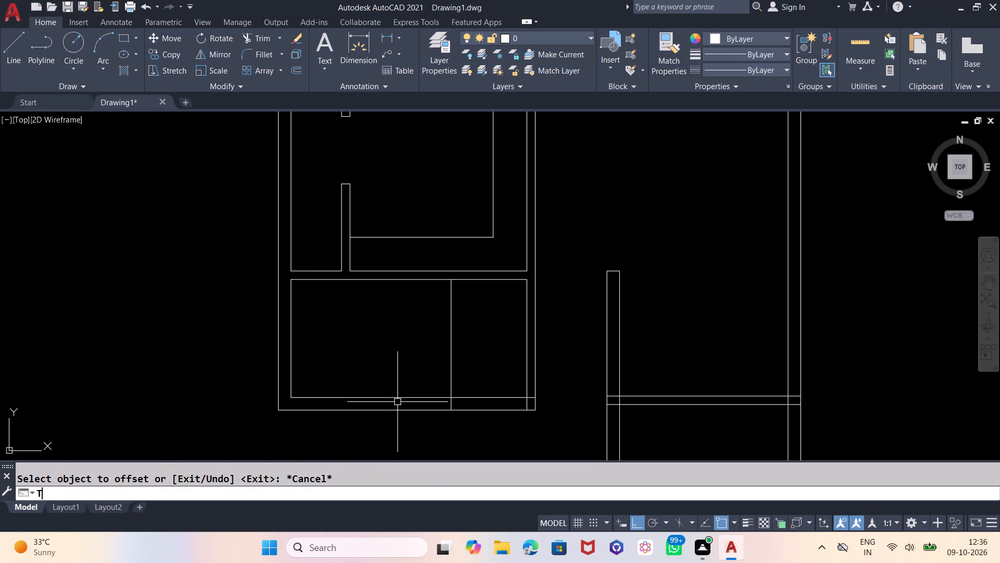
{"action": "key", "text": "Return"}
{"action": "key", "text": "Return"}
{"action": "left_click", "coordinate": [493, 425]}
{"action": "left_click", "coordinate": [496, 366]}
{"action": "left_click", "coordinate": [470, 347]}
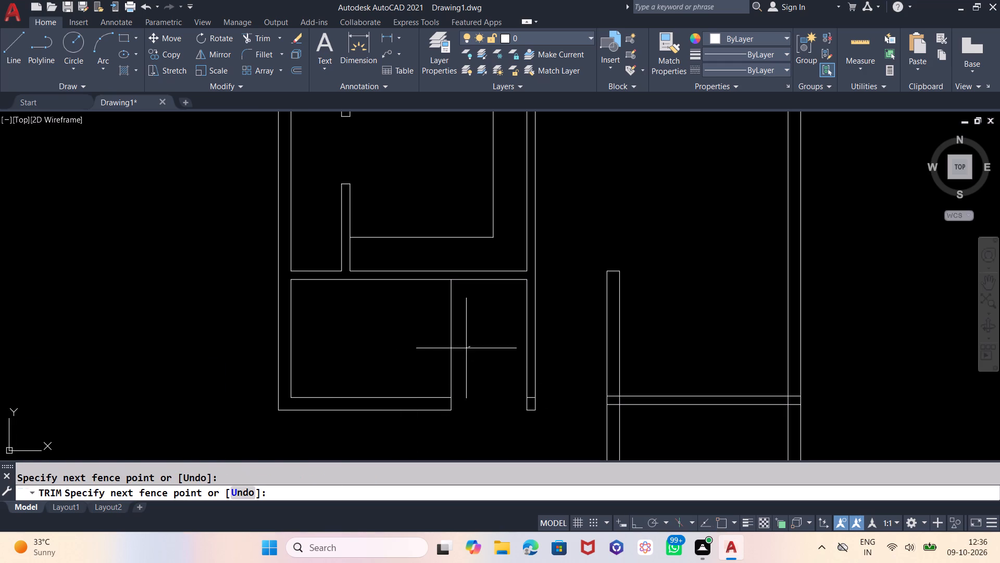
{"action": "left_click", "coordinate": [444, 353]}
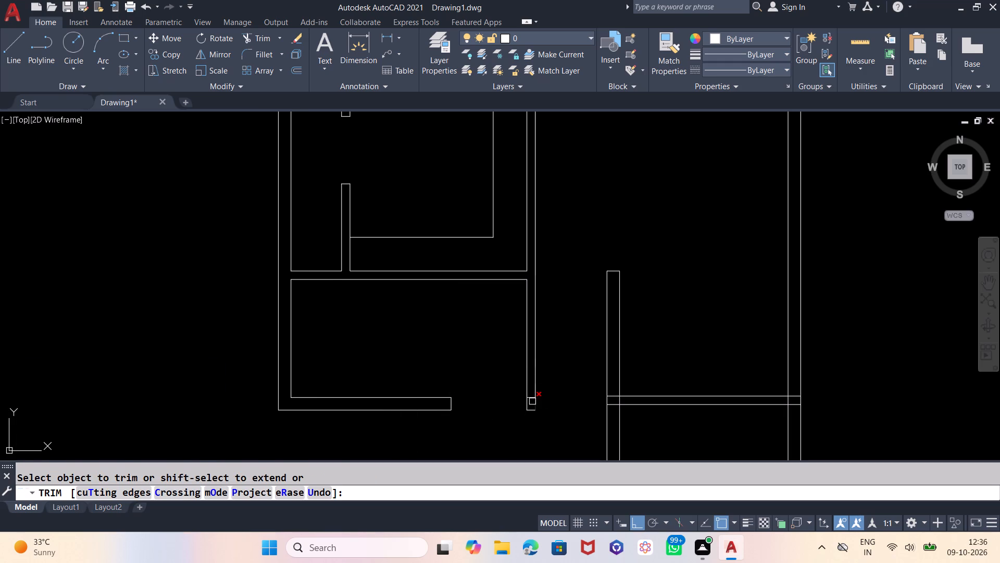
{"action": "left_click", "coordinate": [531, 397]}
{"action": "scroll", "coordinate": [401, 374], "scroll_direction": "down", "scroll_amount": 1}
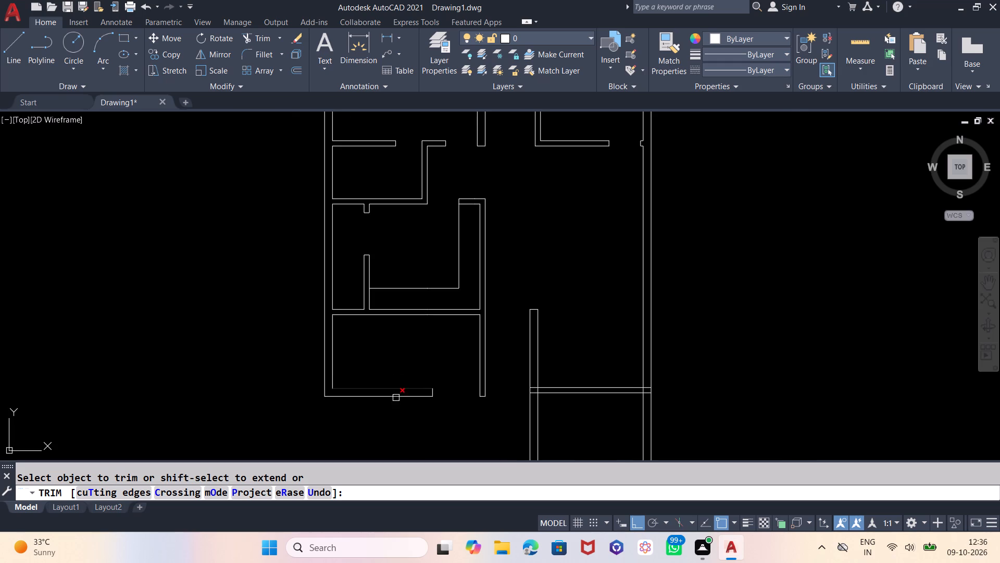
{"action": "middle_click_drag", "start_coordinate": [386, 445], "coordinate": [391, 445]}
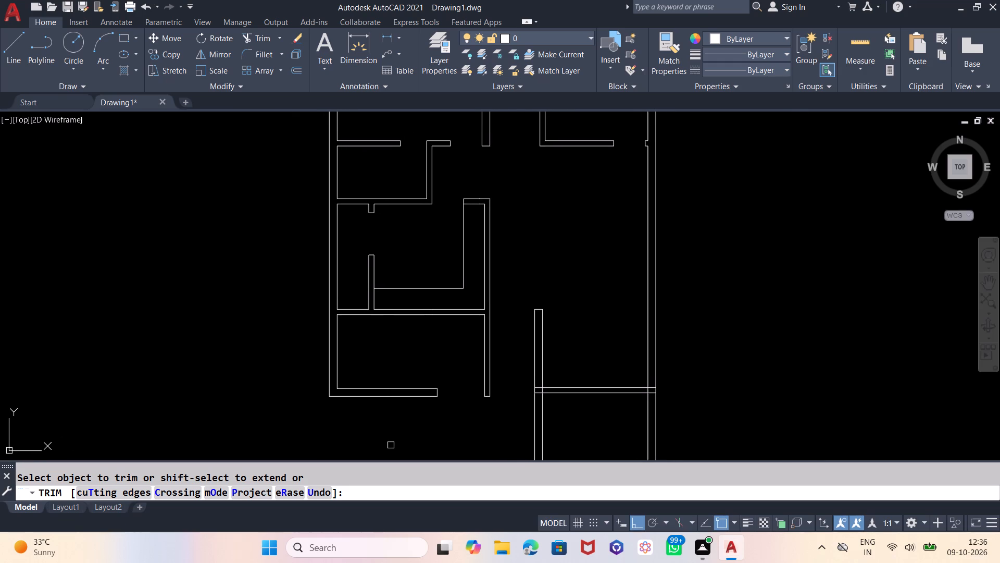
{"action": "key", "text": "Escape"}
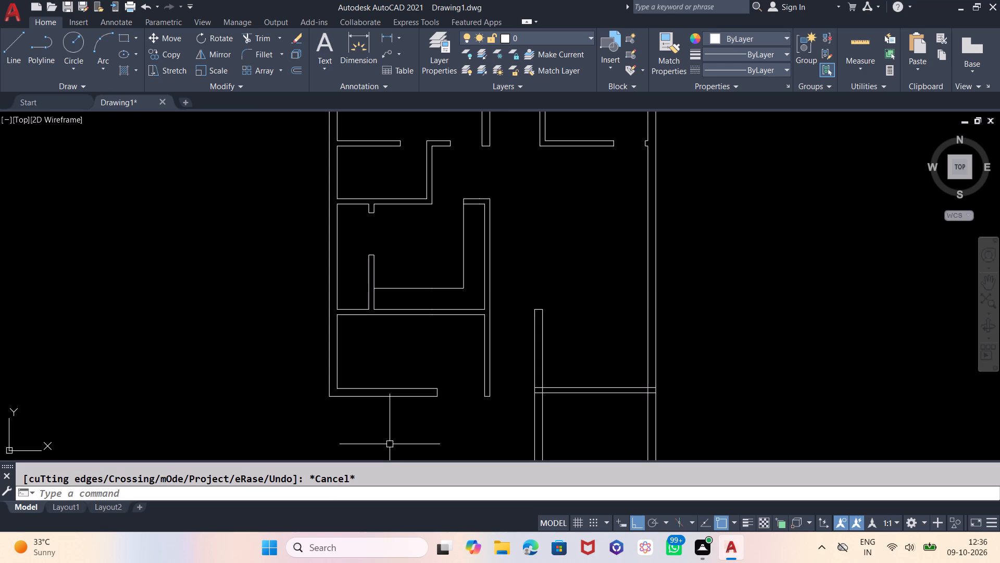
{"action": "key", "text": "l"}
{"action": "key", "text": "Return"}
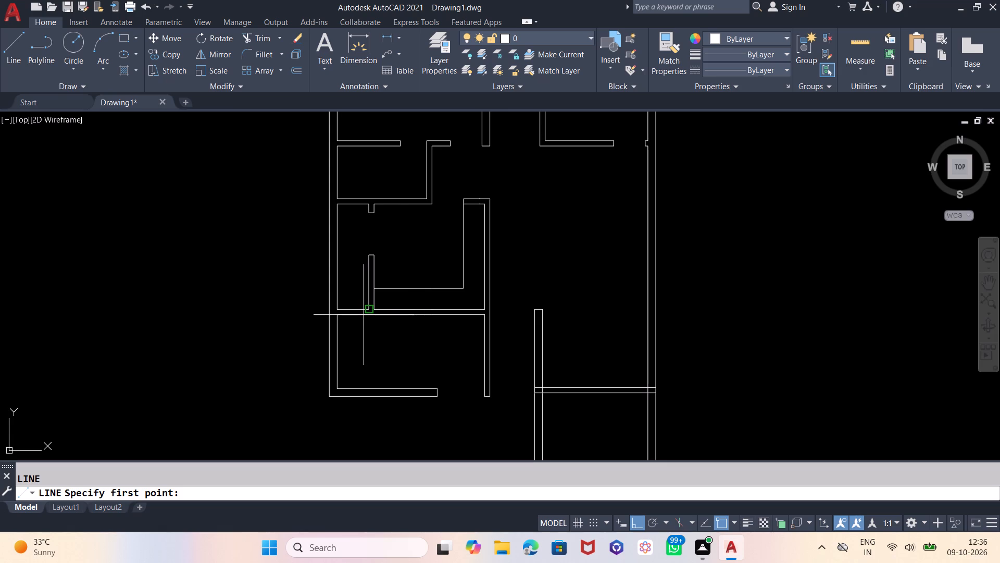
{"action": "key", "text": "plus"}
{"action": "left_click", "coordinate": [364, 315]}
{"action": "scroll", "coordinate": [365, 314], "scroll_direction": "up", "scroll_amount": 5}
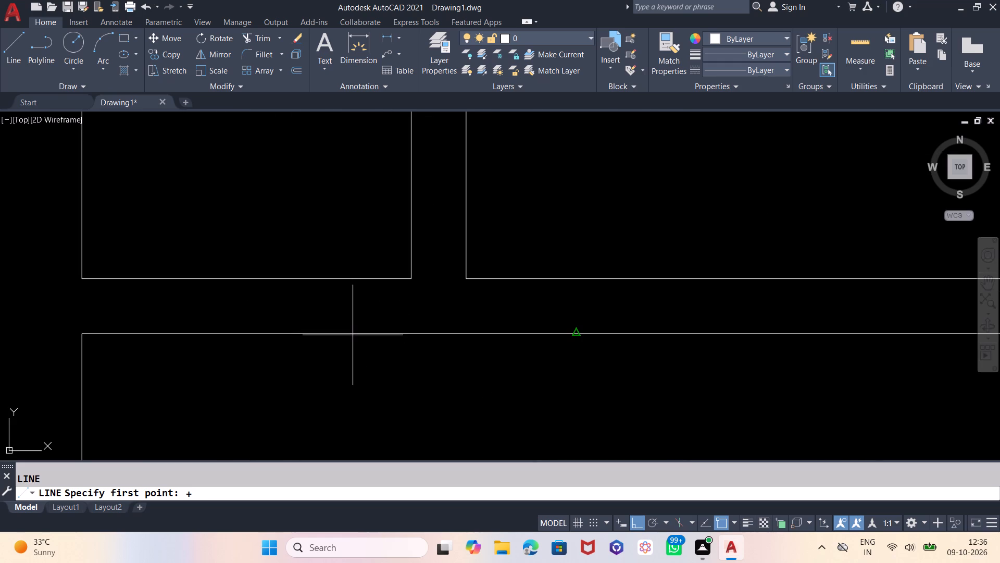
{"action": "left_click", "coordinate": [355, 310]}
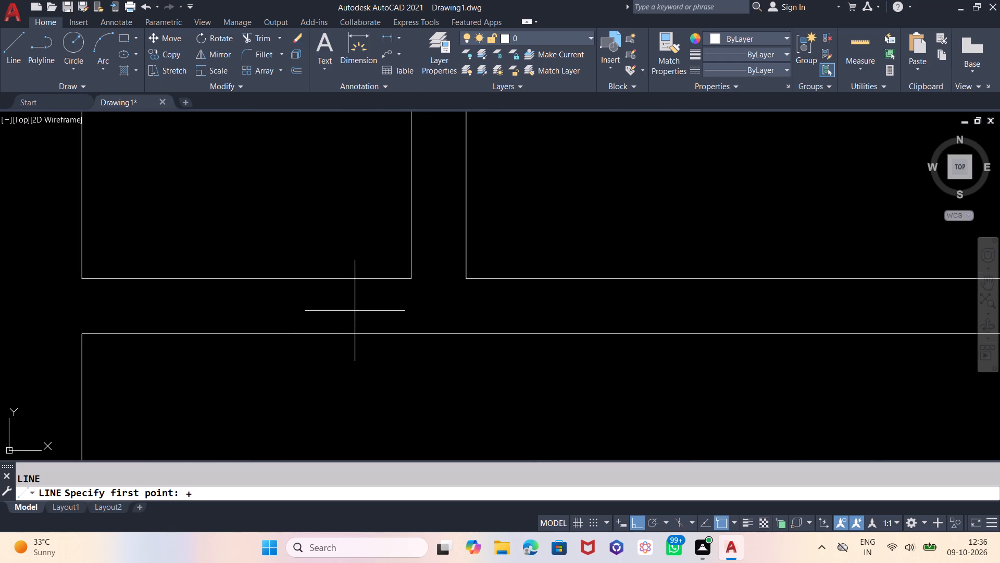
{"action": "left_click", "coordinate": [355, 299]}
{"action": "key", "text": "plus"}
Draw a vertical line about 9'-11" long from inside the horizontal partition down through the lower room past its bottom wall.
{"action": "left_click", "coordinate": [12, 39]}
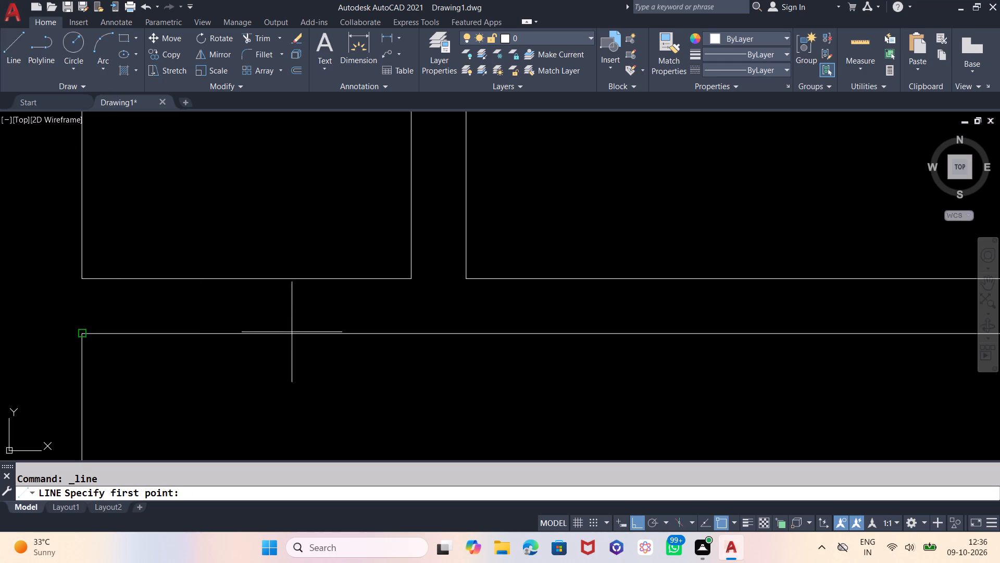
{"action": "left_click", "coordinate": [337, 300]}
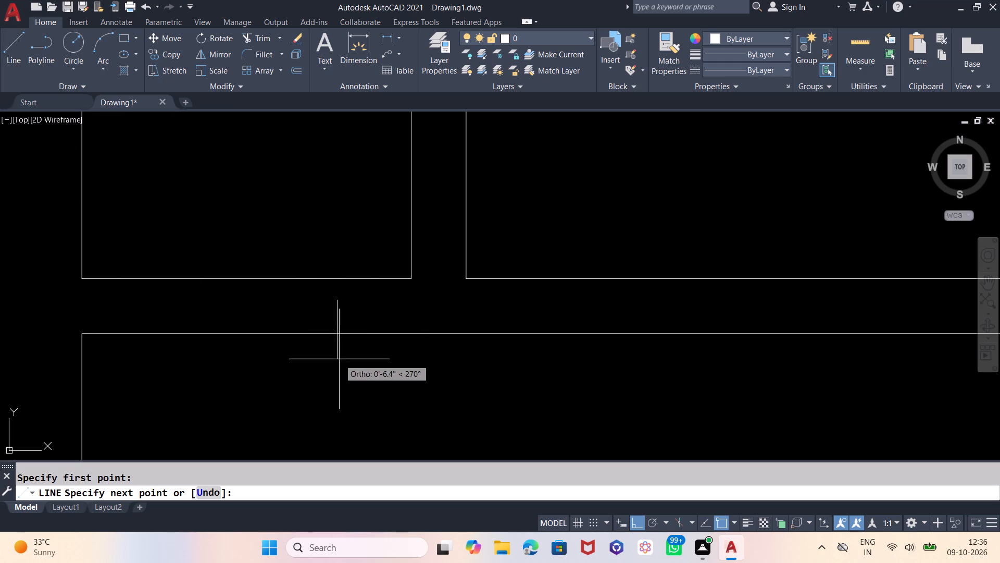
{"action": "scroll", "coordinate": [375, 347], "scroll_direction": "down", "scroll_amount": 3}
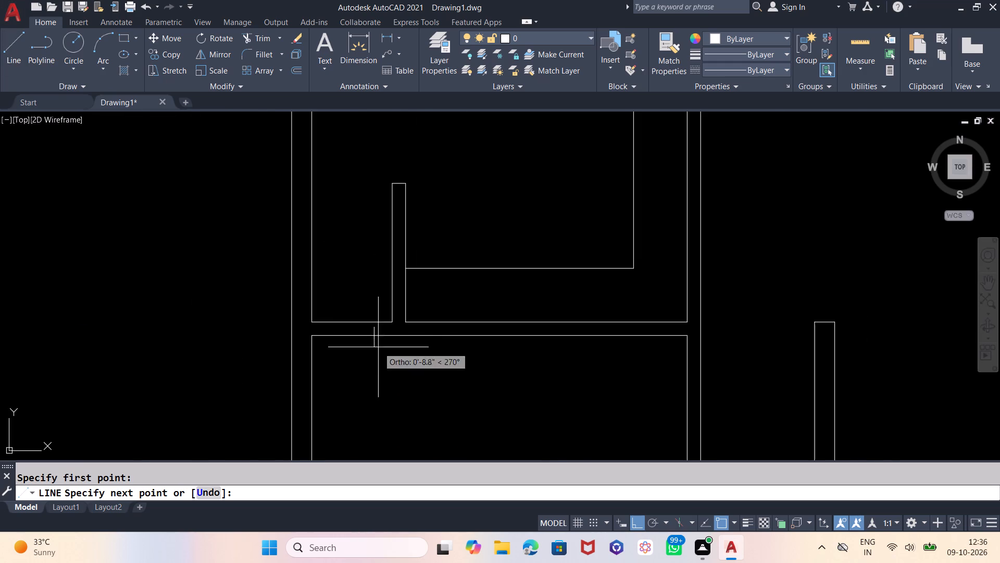
{"action": "scroll", "coordinate": [379, 320], "scroll_direction": "down", "scroll_amount": 2}
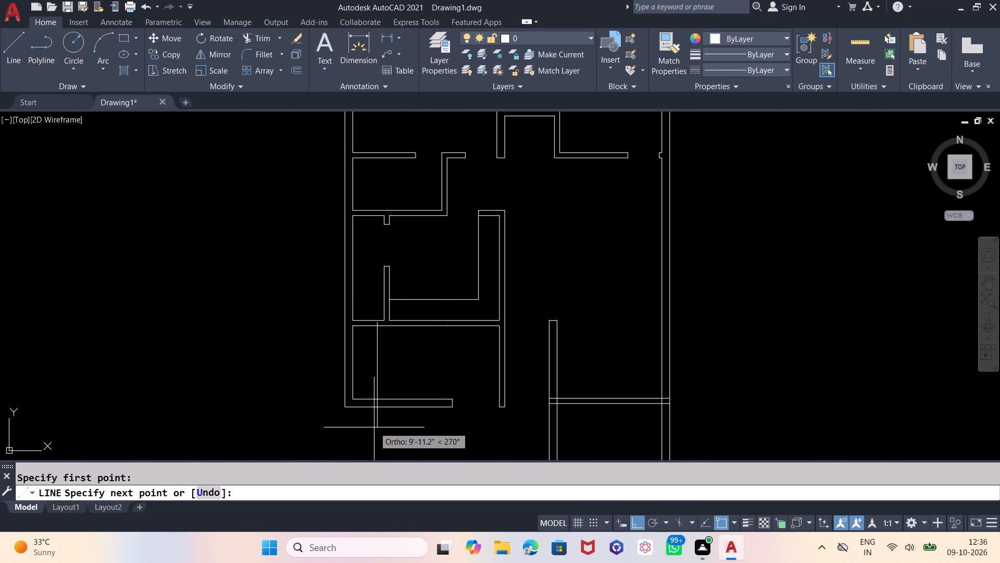
{"action": "left_click", "coordinate": [374, 427]}
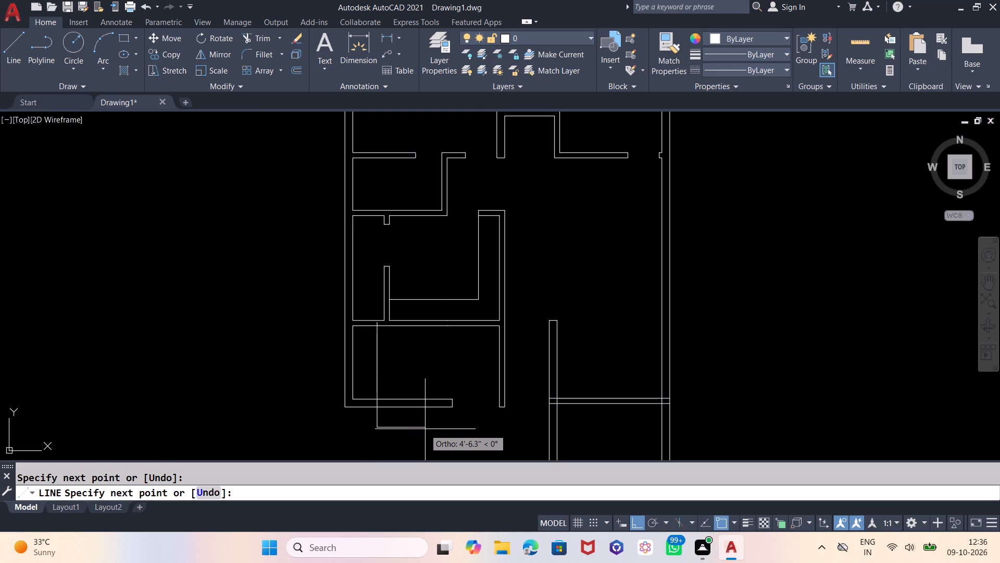
{"action": "key", "text": "Escape"}
Trim the new vertical line's overhangs in the upper partition and in and below the bottom wall so it spans only the lower room.
{"action": "key", "text": "t"}
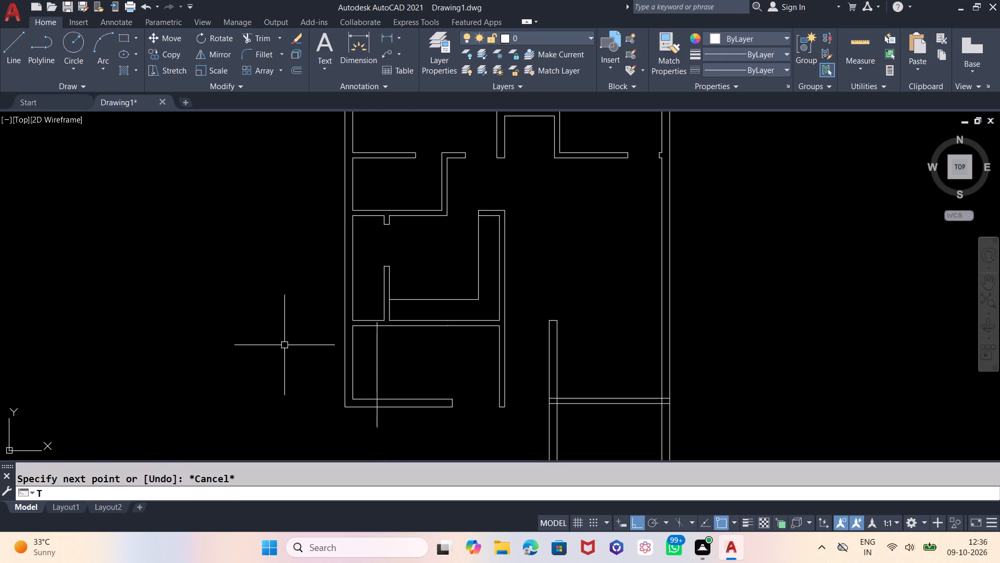
{"action": "key", "text": "r"}
{"action": "key", "text": "Return"}
{"action": "key", "text": "Return"}
{"action": "scroll", "coordinate": [380, 343], "scroll_direction": "up", "scroll_amount": 3}
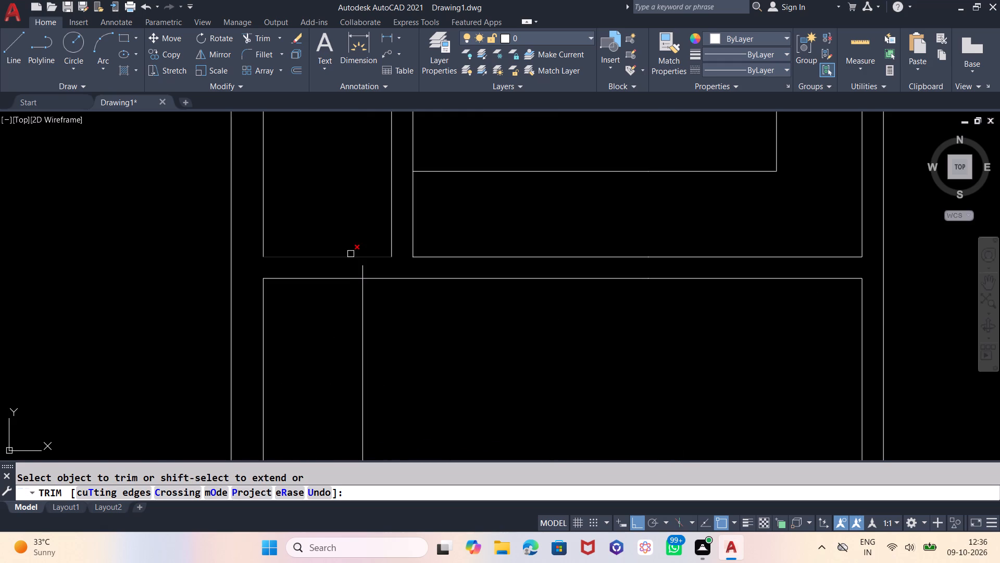
{"action": "left_click", "coordinate": [362, 271]}
{"action": "scroll", "coordinate": [365, 216], "scroll_direction": "down", "scroll_amount": 1}
{"action": "scroll", "coordinate": [437, 281], "scroll_direction": "down", "scroll_amount": 1}
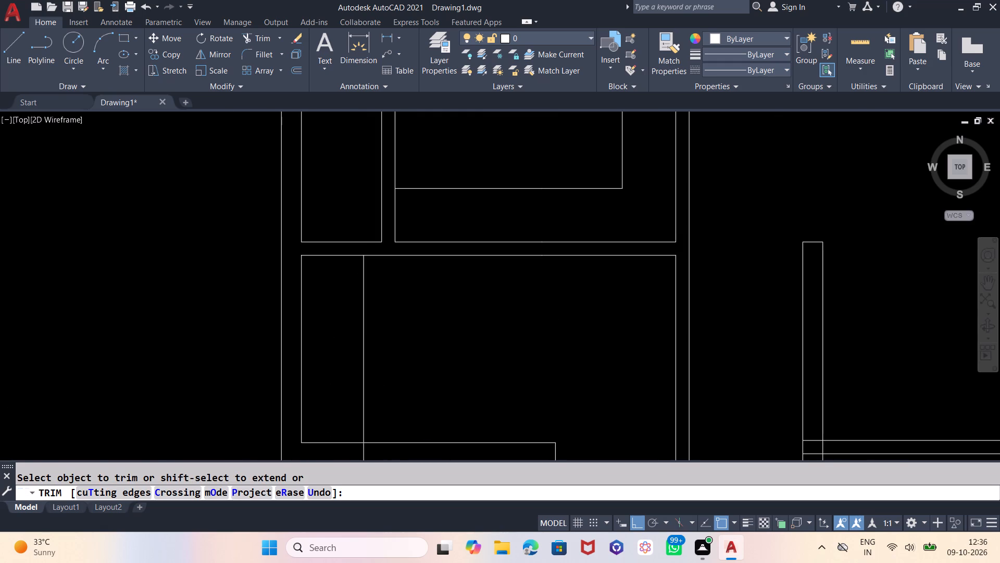
{"action": "scroll", "coordinate": [437, 281], "scroll_direction": "down", "scroll_amount": 2}
{"action": "scroll", "coordinate": [390, 379], "scroll_direction": "up", "scroll_amount": 2}
{"action": "left_click", "coordinate": [465, 274]}
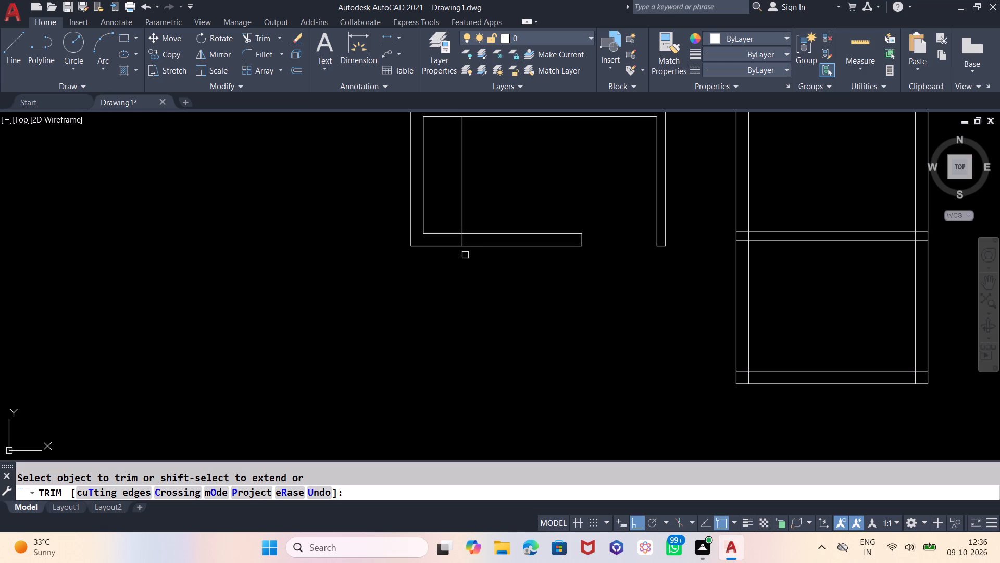
{"action": "left_click", "coordinate": [462, 240]}
{"action": "scroll", "coordinate": [428, 323], "scroll_direction": "down", "scroll_amount": 1}
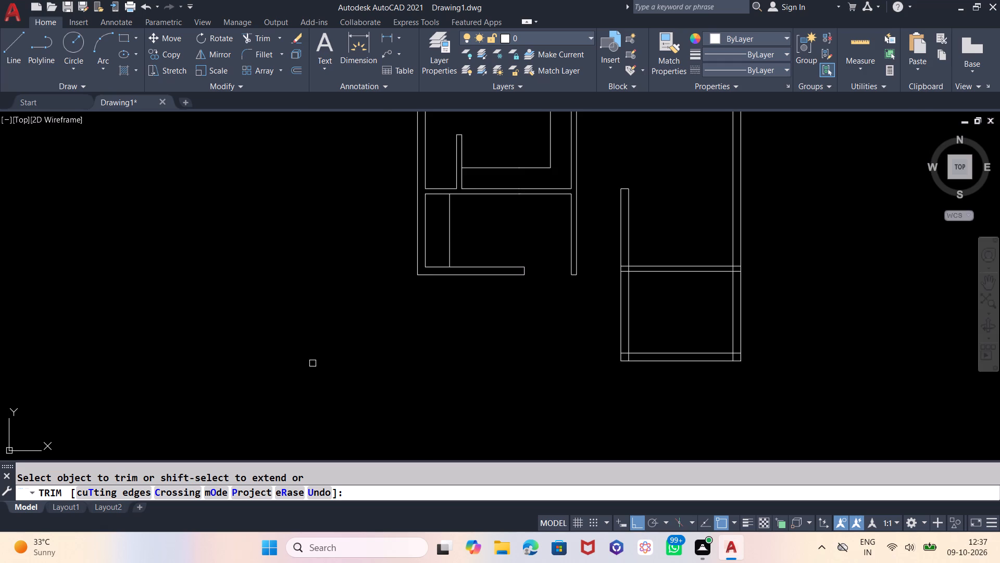
{"action": "scroll", "coordinate": [310, 364], "scroll_direction": "down", "scroll_amount": 1}
{"action": "scroll", "coordinate": [341, 392], "scroll_direction": "down", "scroll_amount": 2}
{"action": "scroll", "coordinate": [377, 315], "scroll_direction": "up", "scroll_amount": 2}
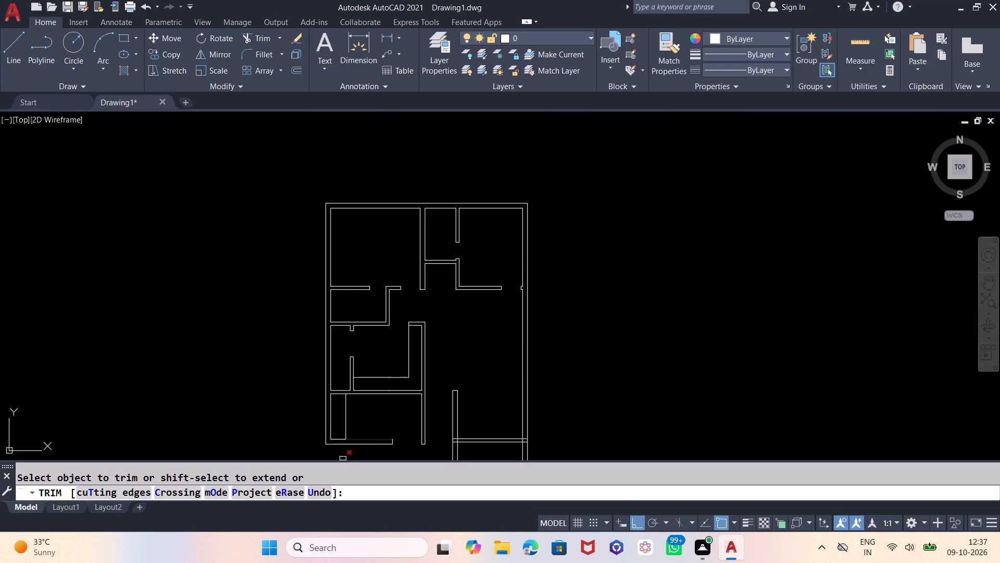
{"action": "scroll", "coordinate": [341, 461], "scroll_direction": "up", "scroll_amount": 2}
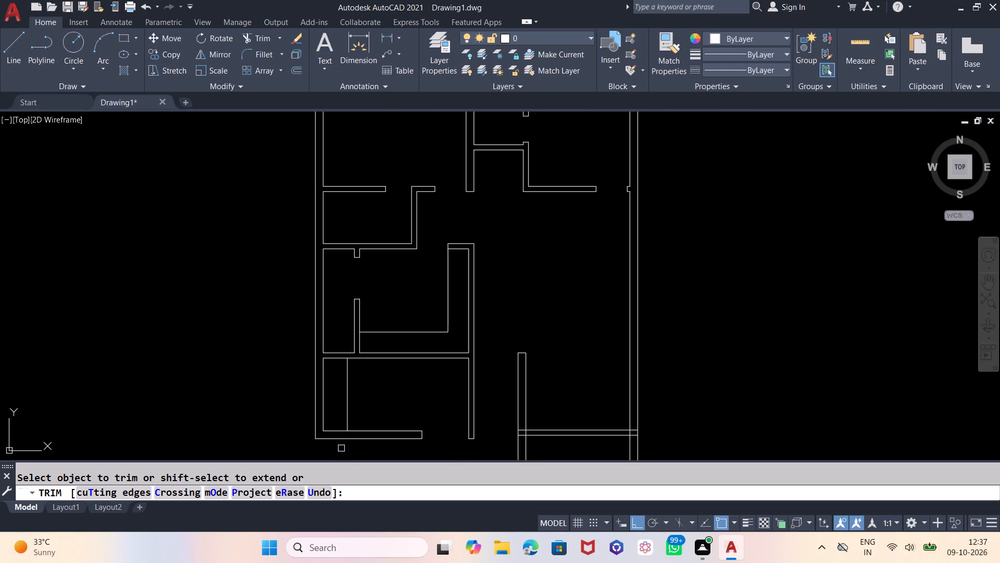
{"action": "key", "text": "Escape"}
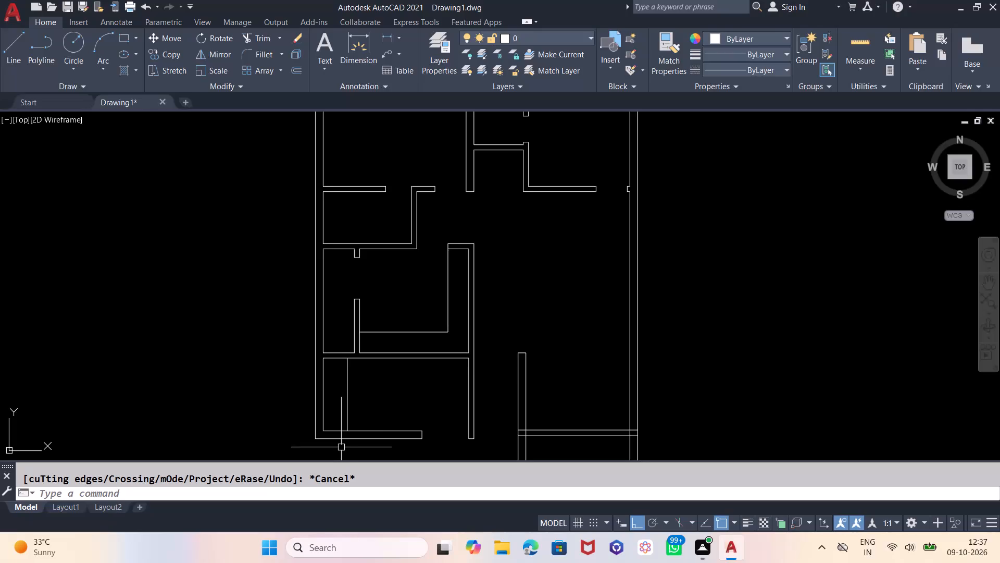
Draw a horizontal line about 6'-9" long from the vertical line's midpoint into the lower room.
{"action": "key", "text": "l"}
{"action": "key", "text": "Return"}
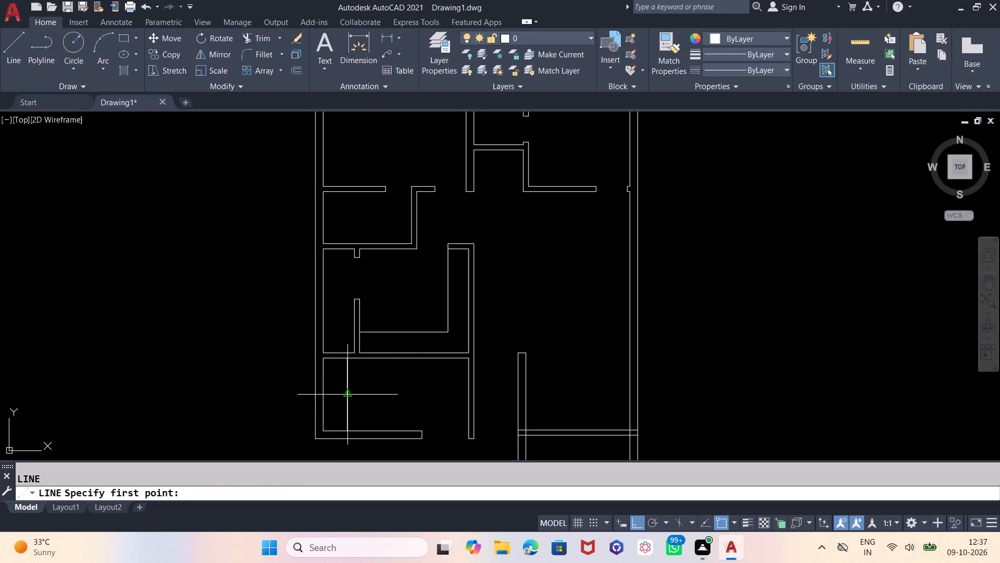
{"action": "left_click", "coordinate": [349, 393]}
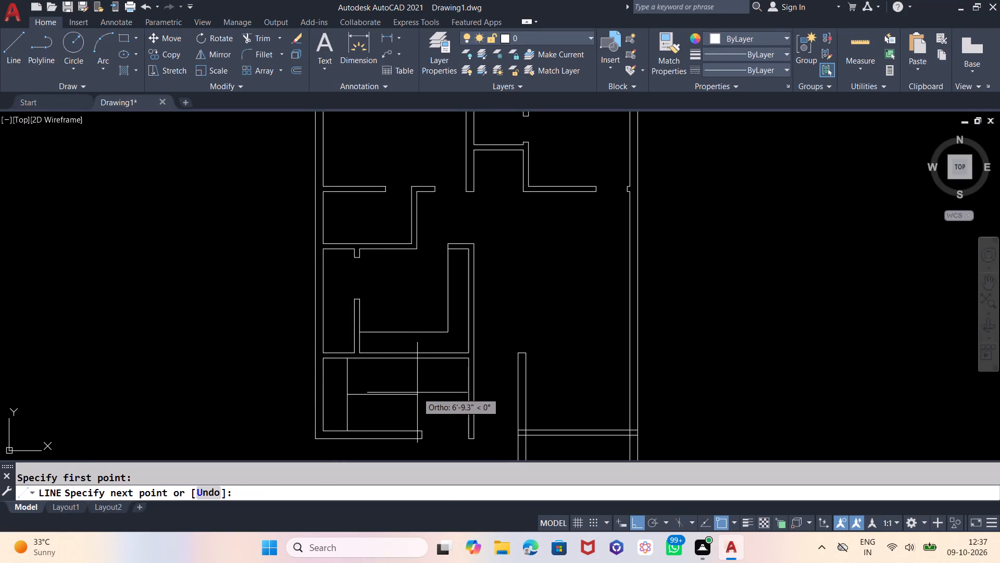
{"action": "left_click", "coordinate": [417, 392]}
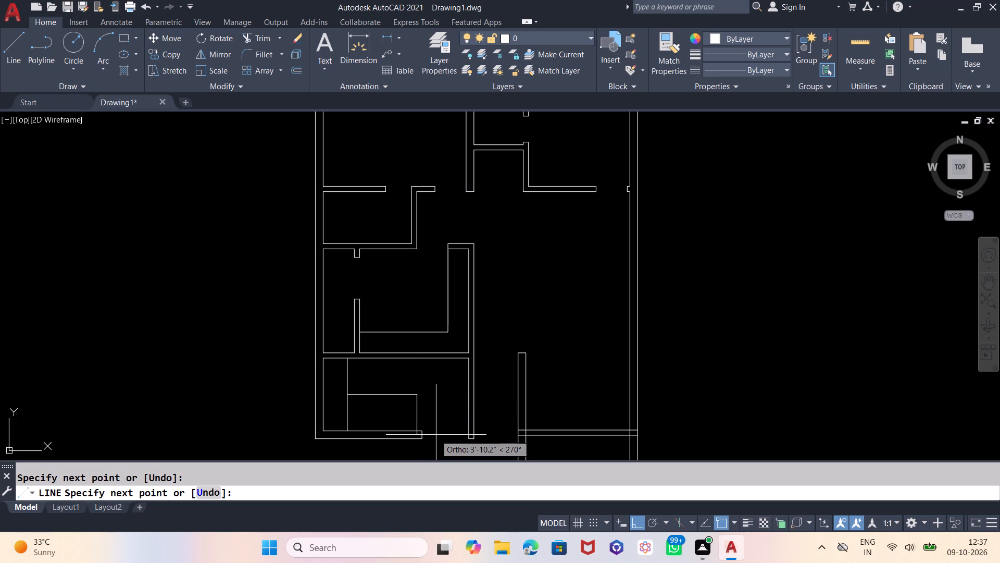
{"action": "key", "text": "Escape"}
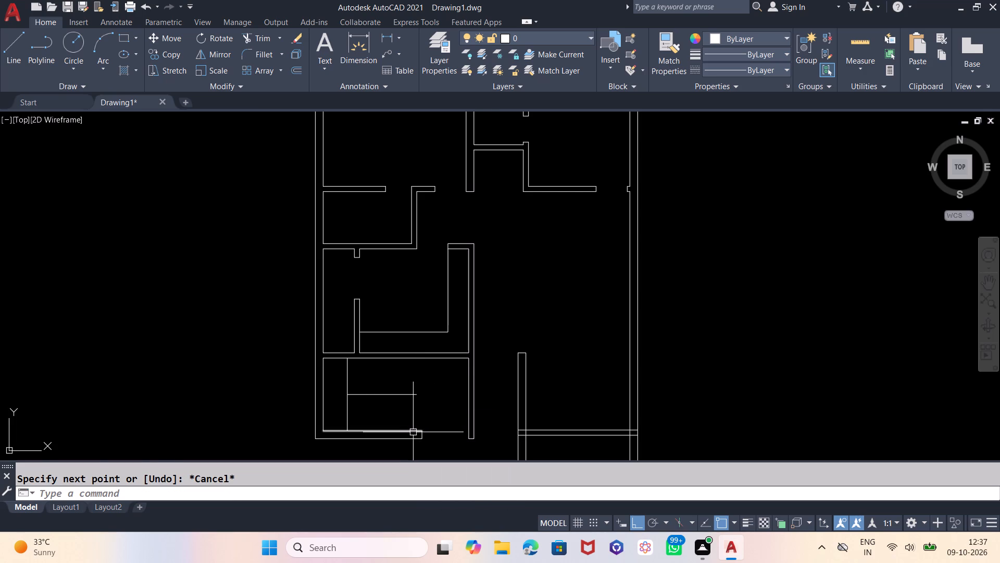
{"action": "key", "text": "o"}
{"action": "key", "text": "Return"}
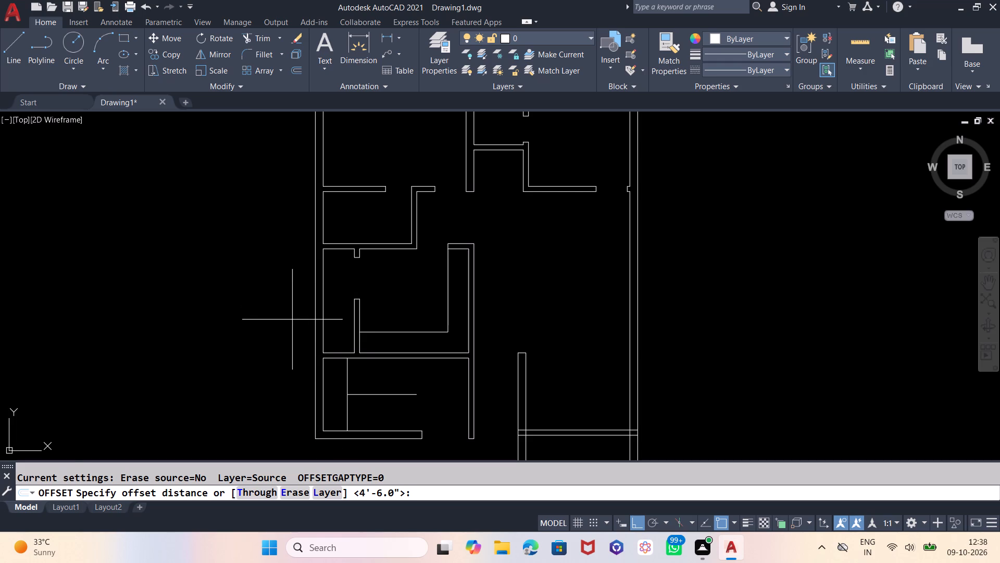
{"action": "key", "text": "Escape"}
Offset the lower room's horizontal midline 1" to each side.
{"action": "key", "text": "o"}
{"action": "key", "text": "Return"}
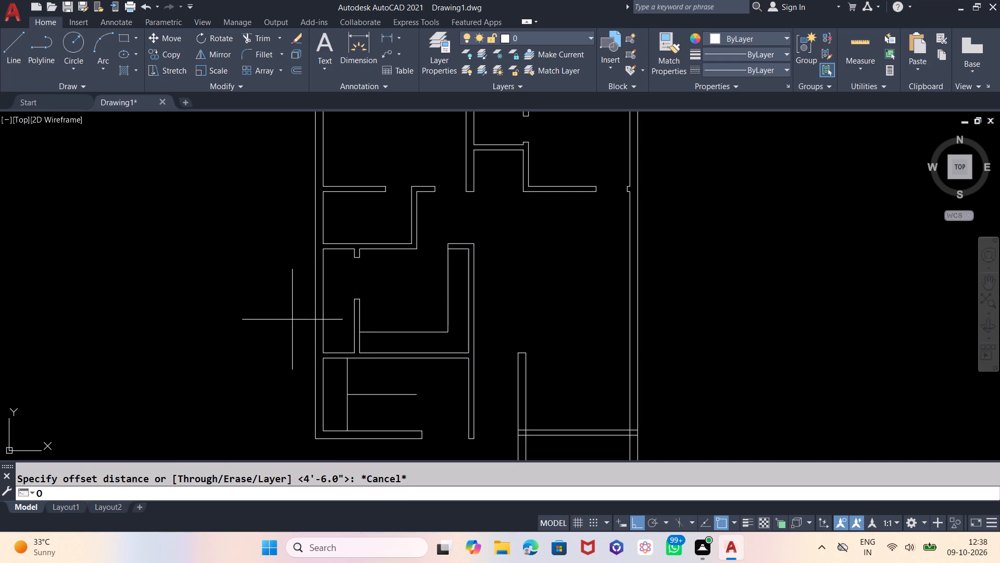
{"action": "key", "text": "1"}
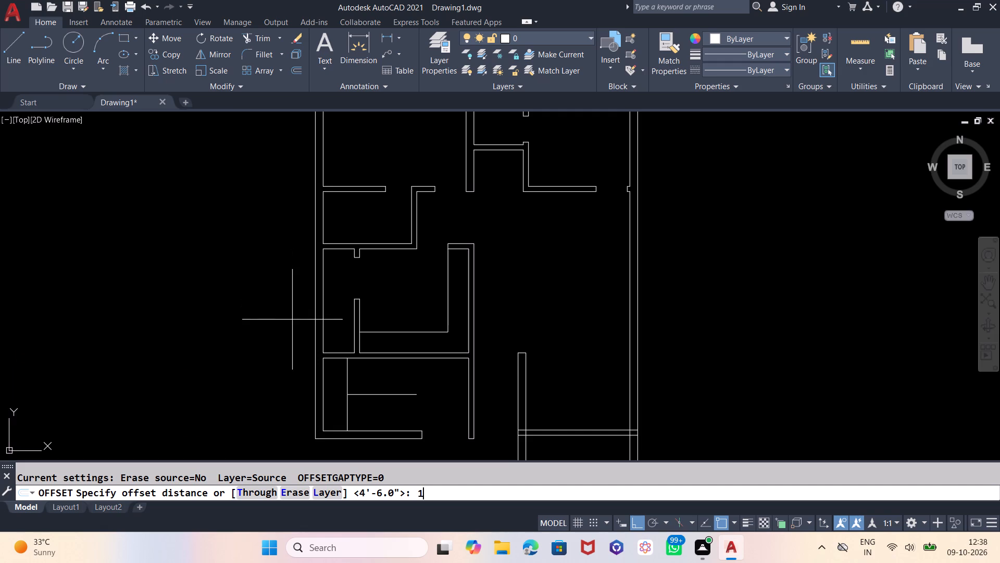
{"action": "key", "text": "Return"}
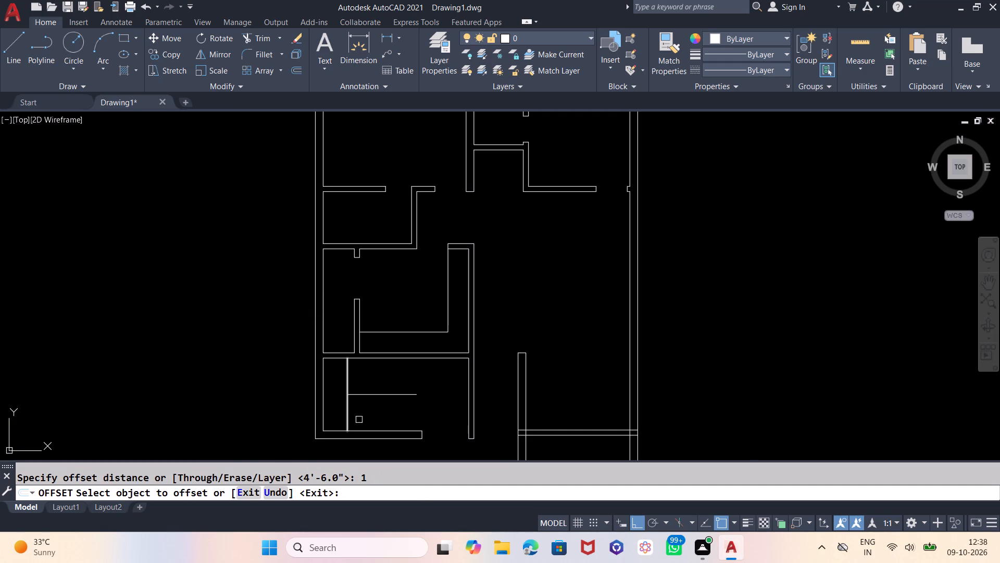
{"action": "scroll", "coordinate": [368, 413], "scroll_direction": "up", "scroll_amount": 2}
{"action": "left_click", "coordinate": [348, 367]}
{"action": "left_click", "coordinate": [353, 342]}
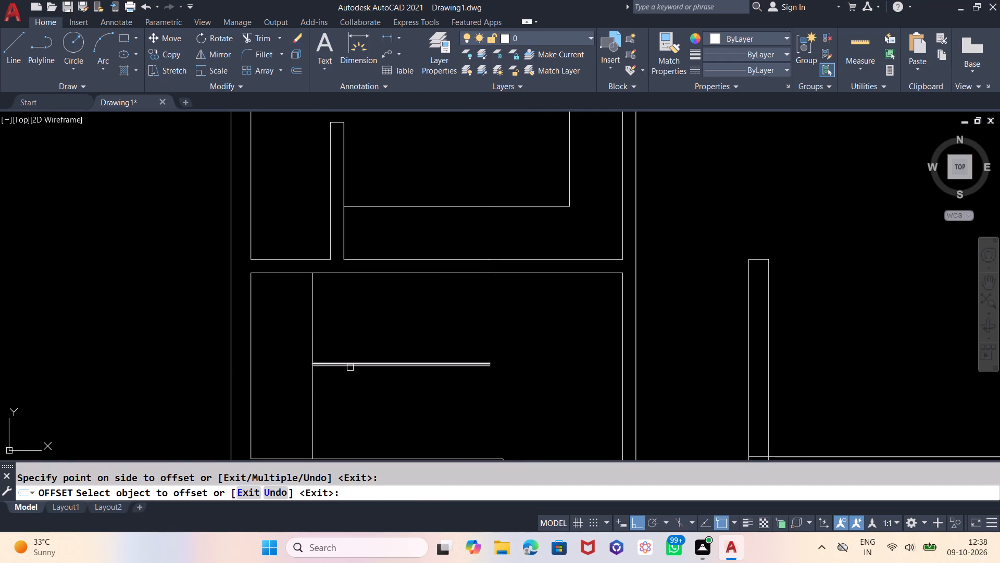
{"action": "left_click", "coordinate": [350, 368]}
{"action": "left_click", "coordinate": [352, 392]}
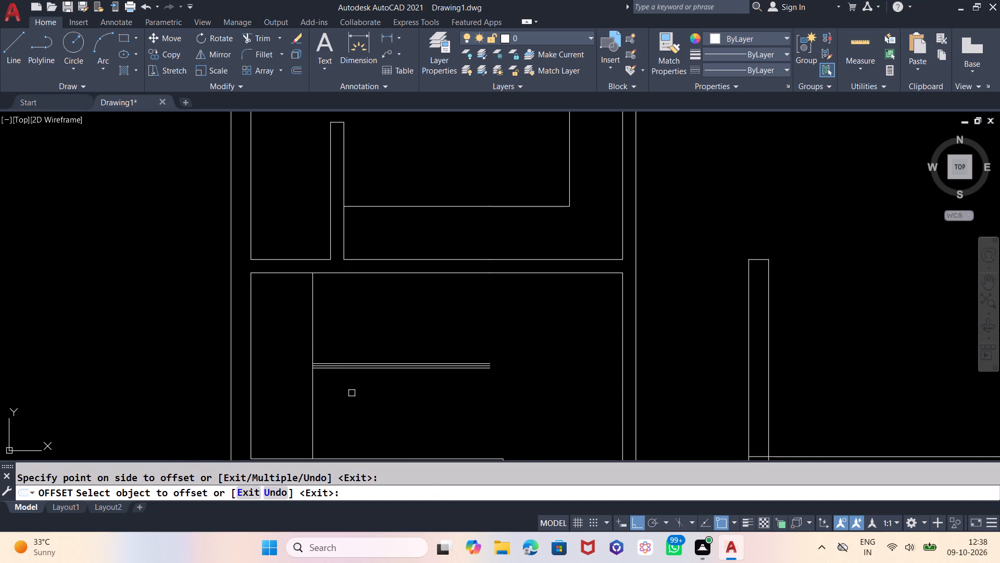
{"action": "key", "text": "Escape"}
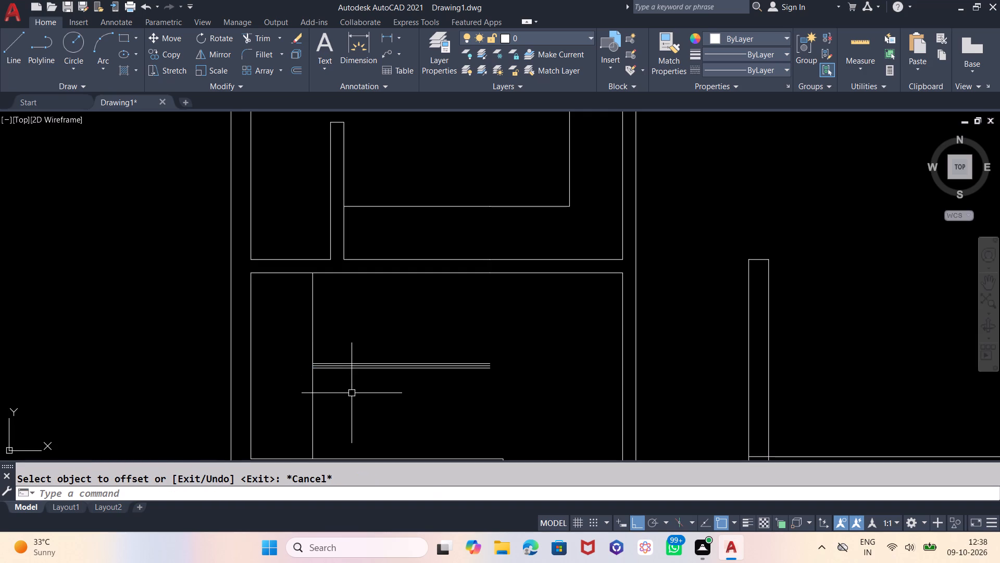
Trim away the original centre line and the piece of the vertical line between the two 1" offsets.
{"action": "type", "text": "TR"}
{"action": "key", "text": "Return"}
{"action": "key", "text": "Return"}
{"action": "scroll", "coordinate": [336, 370], "scroll_direction": "up", "scroll_amount": 3}
{"action": "left_click", "coordinate": [302, 353]}
{"action": "scroll", "coordinate": [321, 405], "scroll_direction": "down", "scroll_amount": 1}
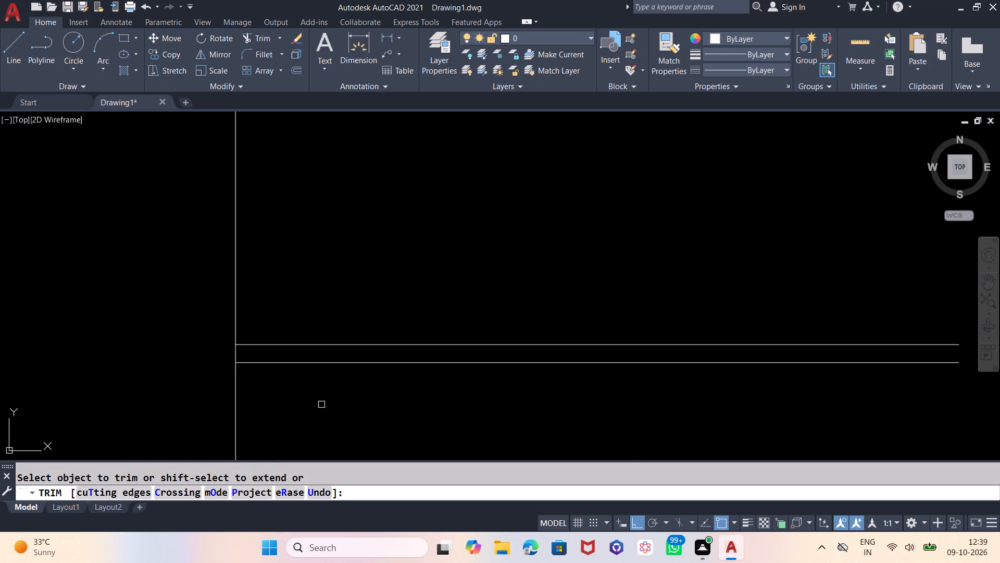
{"action": "scroll", "coordinate": [377, 399], "scroll_direction": "down", "scroll_amount": 1}
{"action": "scroll", "coordinate": [311, 387], "scroll_direction": "up", "scroll_amount": 2}
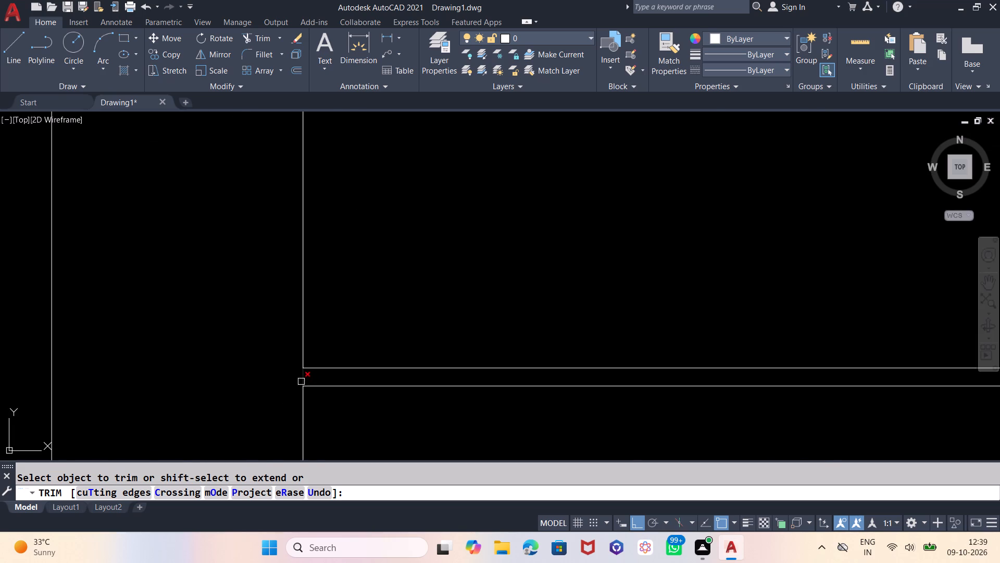
{"action": "left_click", "coordinate": [302, 377]}
{"action": "scroll", "coordinate": [312, 397], "scroll_direction": "down", "scroll_amount": 1}
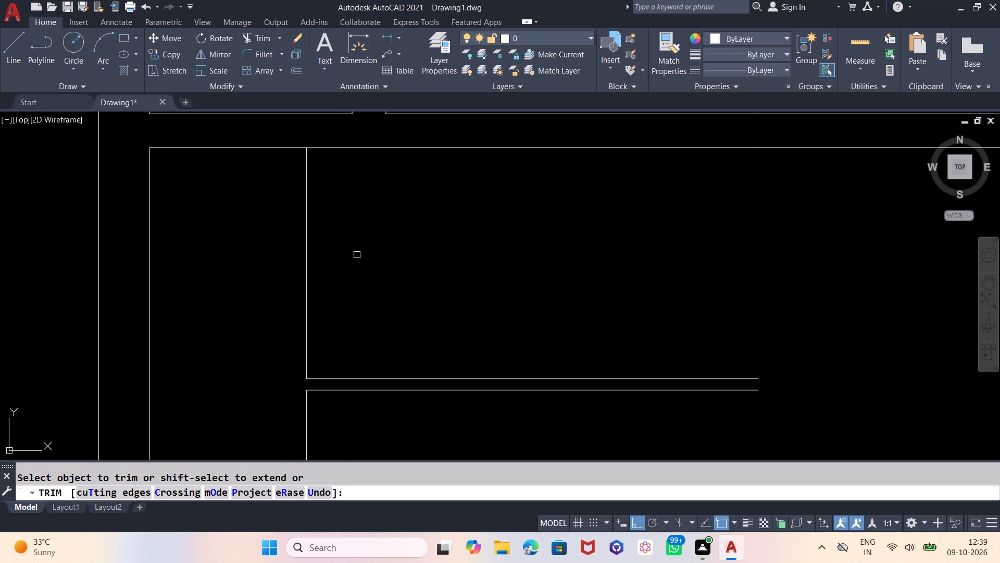
{"action": "key", "text": "Escape"}
Offset the upper half of the lower room's vertical line repeatedly at 4" spacing, making 20 tread lines up to the midline's free end.
{"action": "key", "text": "o"}
{"action": "key", "text": "Return"}
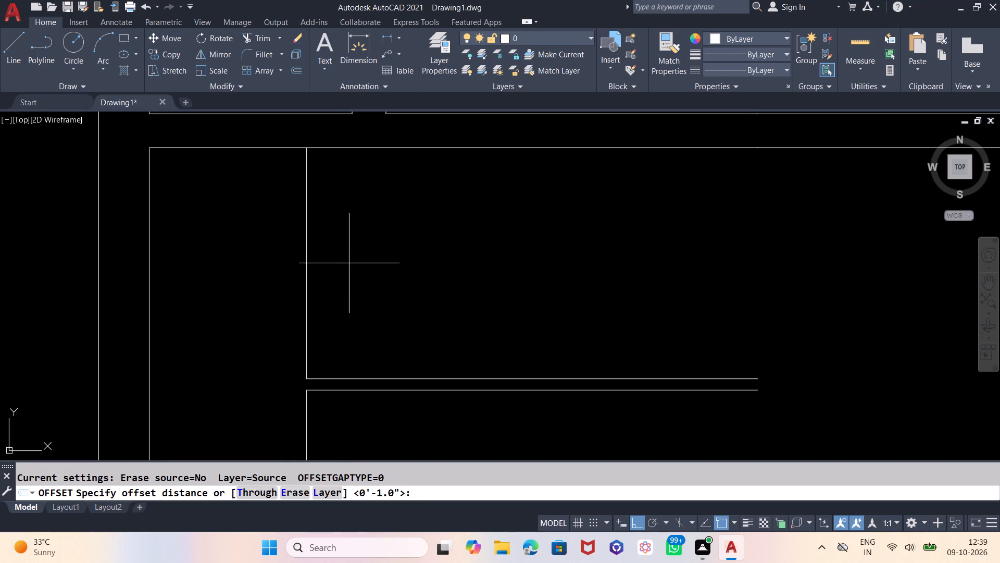
{"action": "key", "text": "4"}
{"action": "key", "text": "Return"}
{"action": "left_click", "coordinate": [306, 233]}
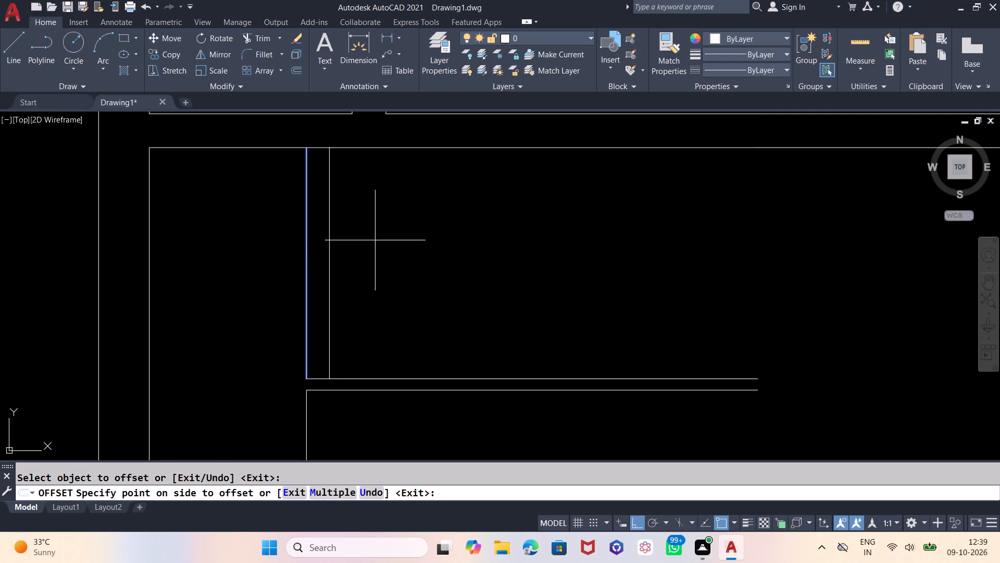
{"action": "left_click", "coordinate": [375, 240]}
{"action": "left_click", "coordinate": [330, 237]}
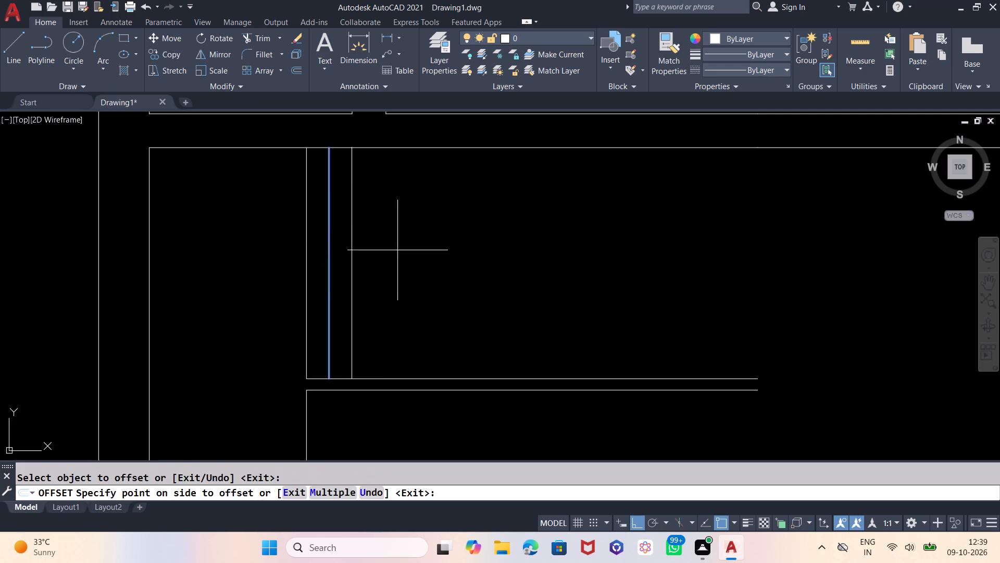
{"action": "left_click", "coordinate": [397, 250]}
{"action": "left_click", "coordinate": [353, 249]}
{"action": "left_click", "coordinate": [407, 251]}
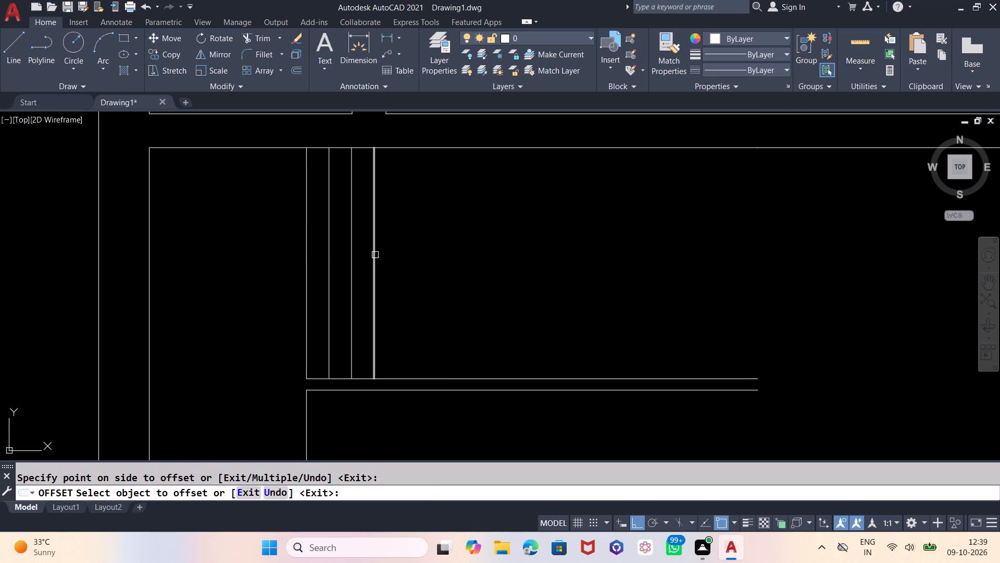
{"action": "left_click", "coordinate": [375, 255]}
{"action": "left_click_drag", "start_coordinate": [440, 258], "coordinate": [434, 258]}
{"action": "left_click", "coordinate": [396, 258]}
{"action": "left_click_drag", "start_coordinate": [481, 267], "coordinate": [473, 267]}
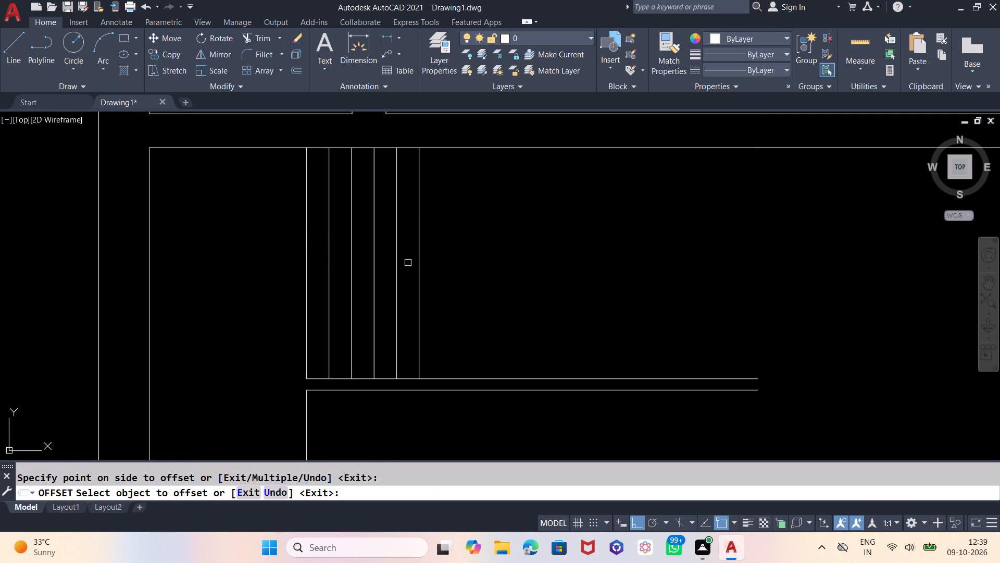
{"action": "left_click", "coordinate": [418, 265]}
{"action": "left_click_drag", "start_coordinate": [468, 268], "coordinate": [451, 266]}
{"action": "left_click", "coordinate": [438, 266]}
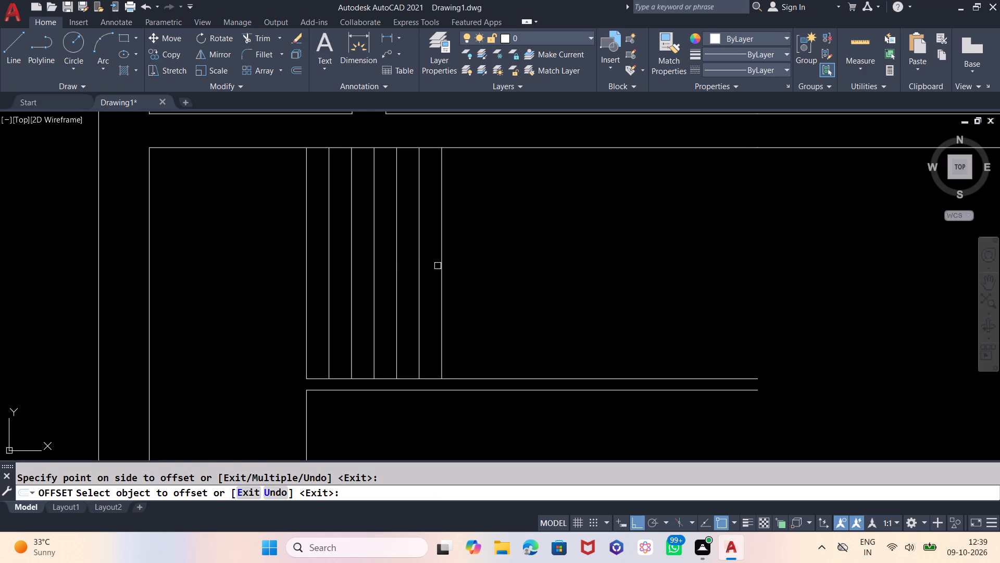
{"action": "left_click", "coordinate": [442, 271]}
{"action": "left_click_drag", "start_coordinate": [483, 273], "coordinate": [474, 274]}
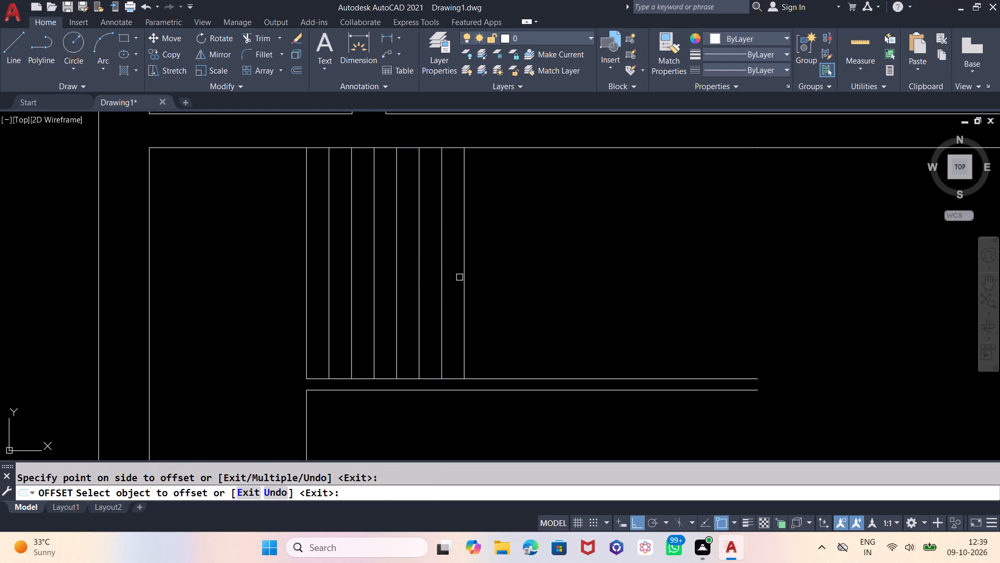
{"action": "left_click", "coordinate": [462, 273]}
{"action": "left_click", "coordinate": [490, 273]}
{"action": "left_click", "coordinate": [489, 276]}
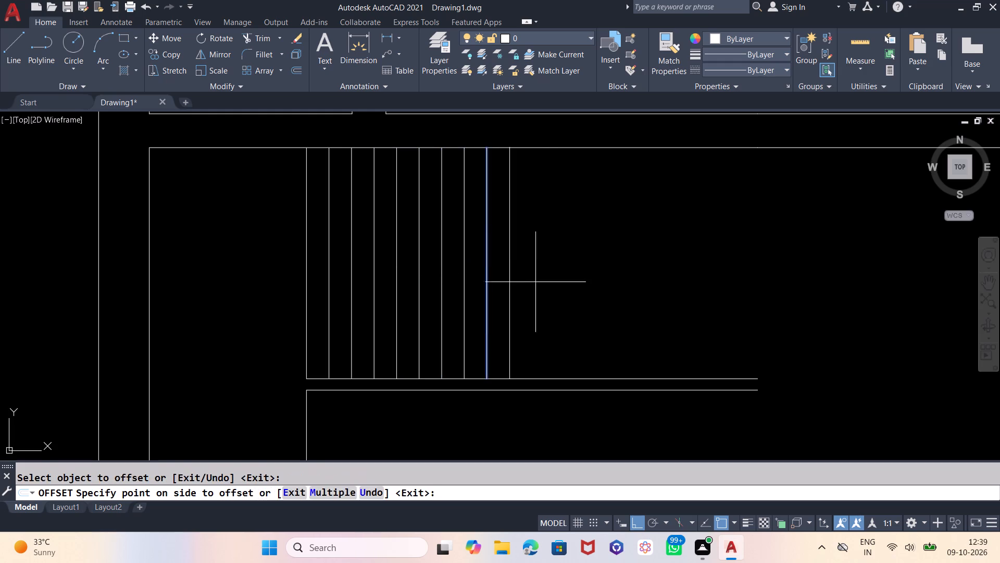
{"action": "left_click", "coordinate": [535, 282]}
{"action": "left_click", "coordinate": [507, 281]}
{"action": "left_click", "coordinate": [525, 281]}
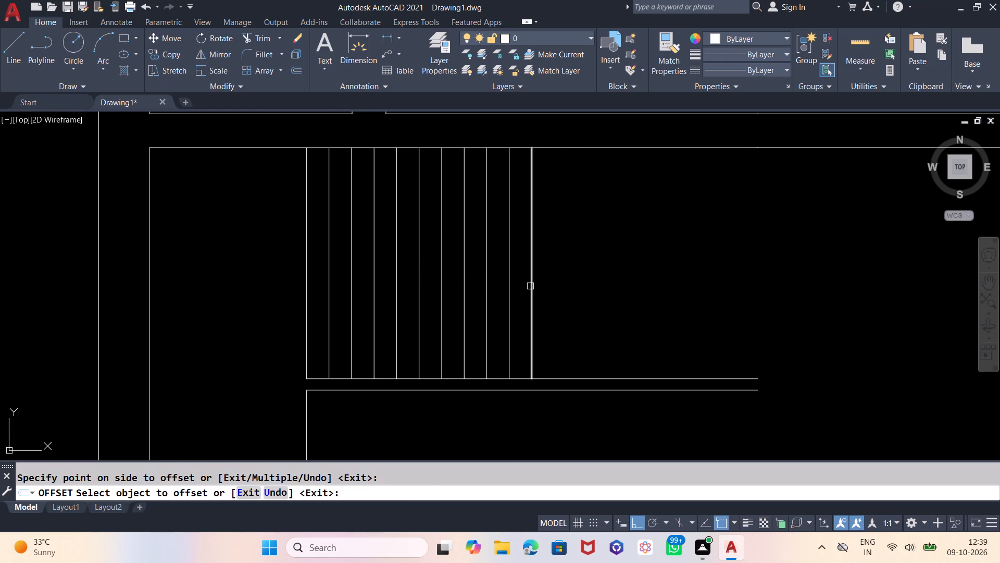
{"action": "left_click", "coordinate": [531, 286]}
{"action": "left_click", "coordinate": [564, 289]}
{"action": "left_click", "coordinate": [555, 291]}
{"action": "left_click", "coordinate": [585, 295]}
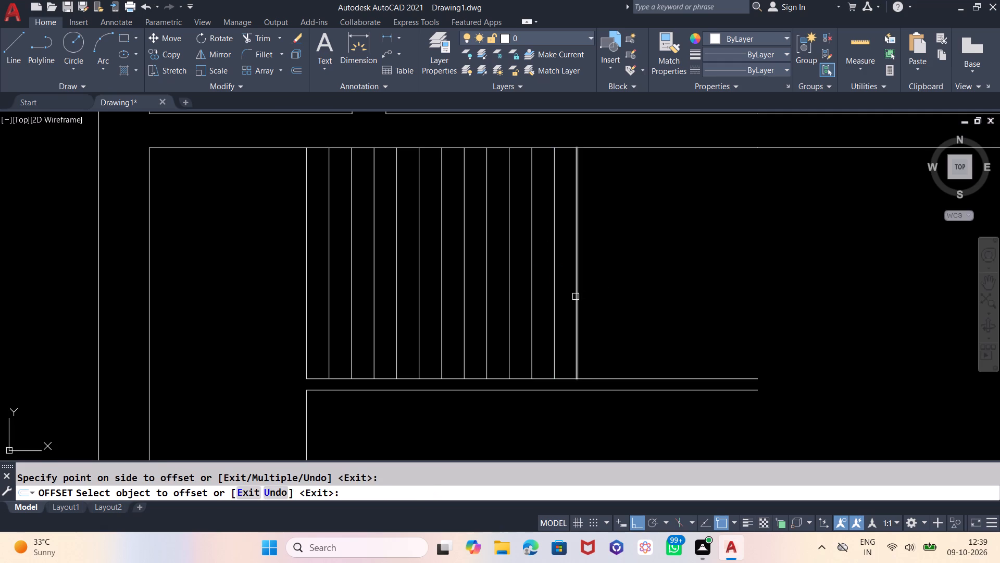
{"action": "left_click_drag", "start_coordinate": [576, 297], "coordinate": [584, 297]}
{"action": "left_click", "coordinate": [623, 302]}
{"action": "left_click", "coordinate": [598, 302]}
{"action": "left_click", "coordinate": [656, 309]}
{"action": "left_click_drag", "start_coordinate": [619, 311], "coordinate": [654, 315]}
{"action": "left_click_drag", "start_coordinate": [669, 315], "coordinate": [664, 315]}
{"action": "left_click_drag", "start_coordinate": [645, 315], "coordinate": [653, 316]}
{"action": "left_click", "coordinate": [705, 322]}
{"action": "left_click", "coordinate": [666, 323]}
{"action": "left_click", "coordinate": [699, 327]}
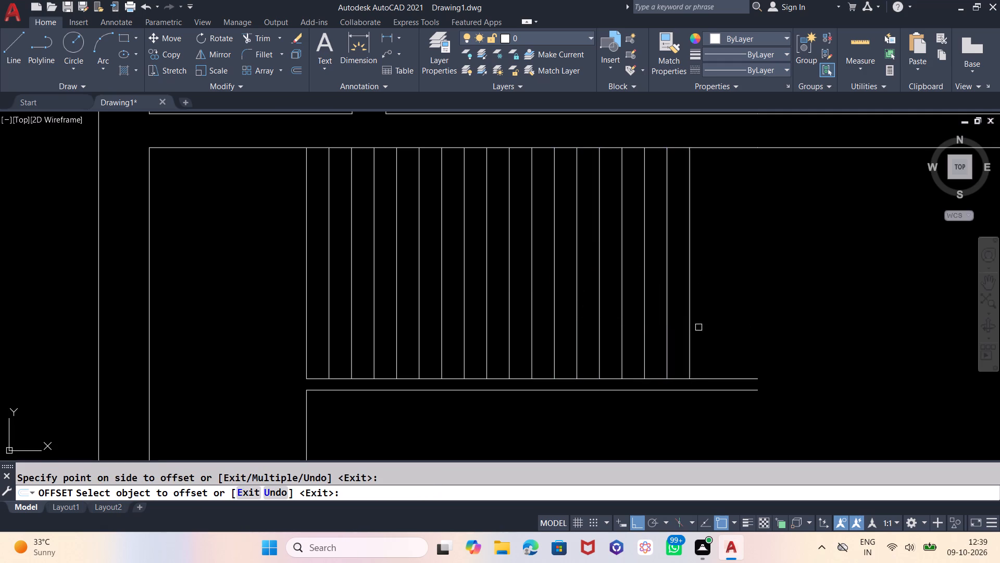
{"action": "left_click", "coordinate": [691, 329]}
{"action": "left_click", "coordinate": [702, 331]}
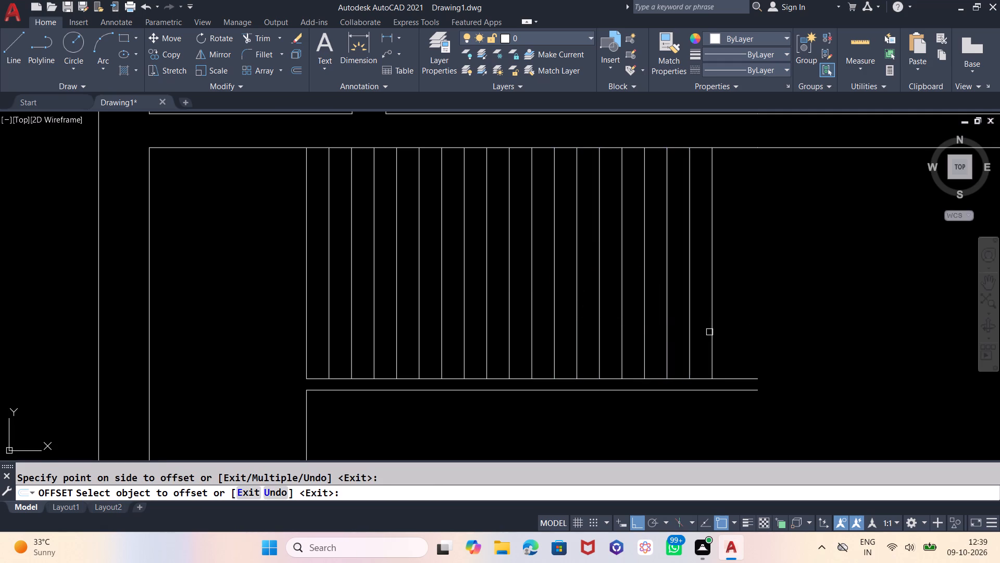
{"action": "left_click", "coordinate": [710, 332]}
{"action": "left_click", "coordinate": [762, 338]}
{"action": "left_click", "coordinate": [736, 338]}
{"action": "left_click", "coordinate": [745, 338]}
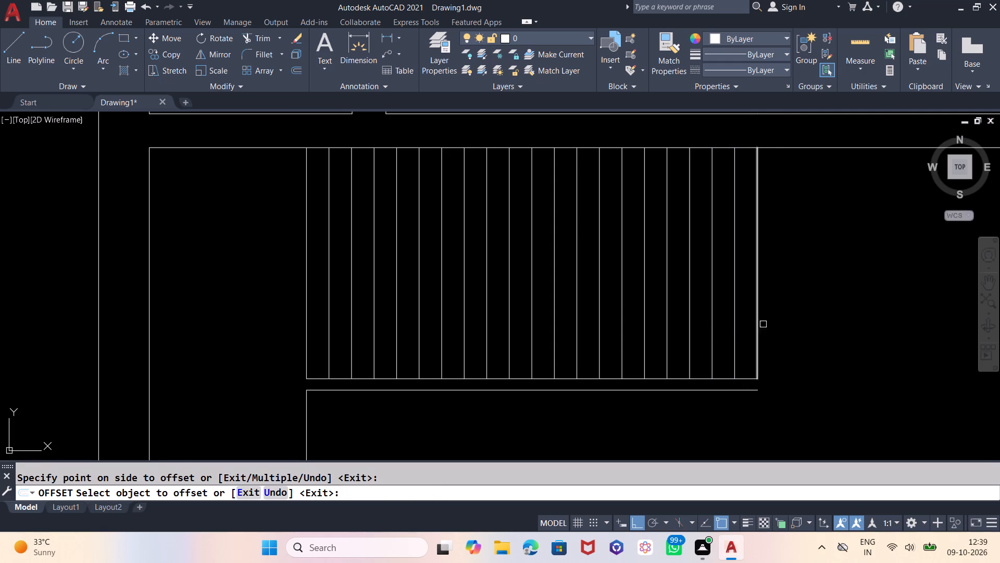
Offset the lower half of the vertical line repeatedly at 4" spacing, making 20 matching tread lines up to the midline's free end.
{"action": "scroll", "coordinate": [758, 289], "scroll_direction": "down", "scroll_amount": 1}
{"action": "scroll", "coordinate": [661, 254], "scroll_direction": "down", "scroll_amount": 1}
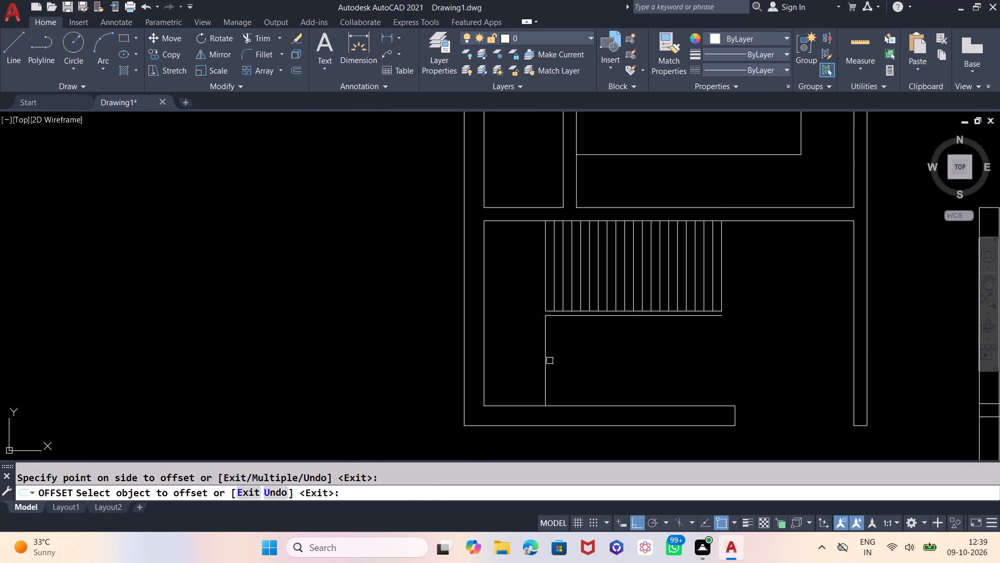
{"action": "left_click", "coordinate": [547, 337]}
{"action": "left_click", "coordinate": [597, 349]}
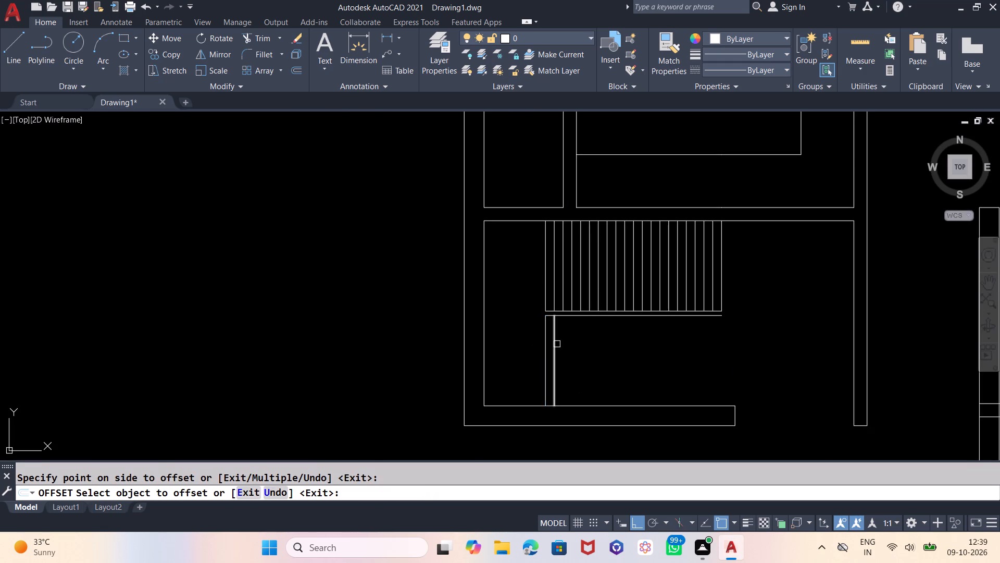
{"action": "left_click", "coordinate": [555, 345]}
{"action": "left_click", "coordinate": [609, 351]}
{"action": "left_click", "coordinate": [565, 349]}
{"action": "left_click", "coordinate": [573, 350]}
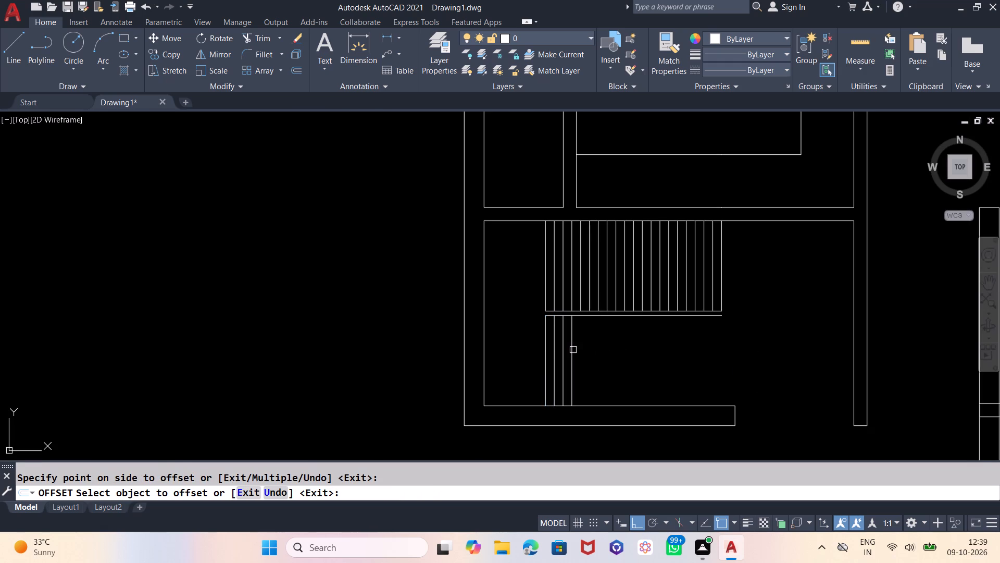
{"action": "left_click", "coordinate": [573, 350]}
{"action": "left_click", "coordinate": [570, 350]}
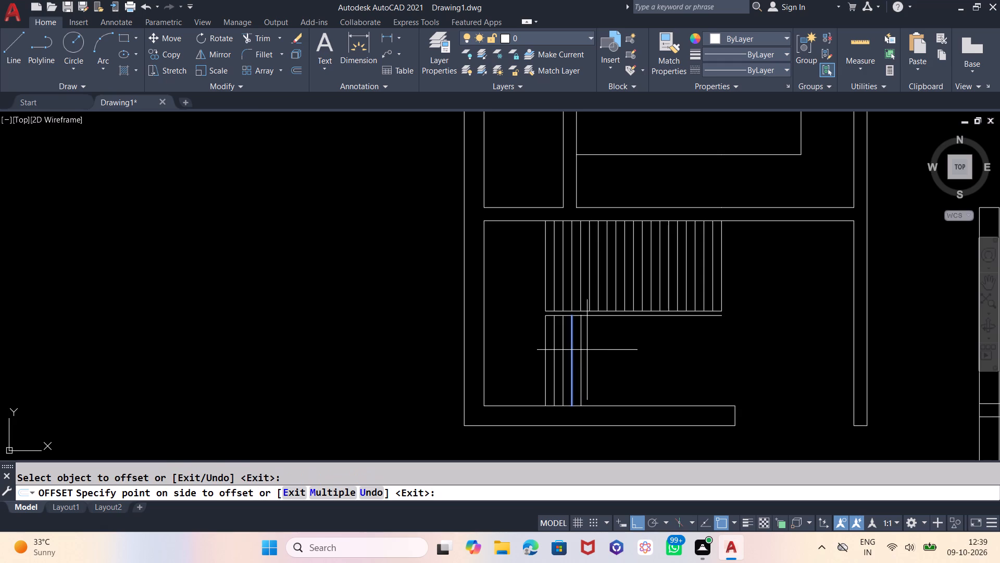
{"action": "left_click", "coordinate": [587, 350]}
{"action": "left_click_drag", "start_coordinate": [581, 352], "coordinate": [587, 352]}
{"action": "left_click", "coordinate": [595, 353]}
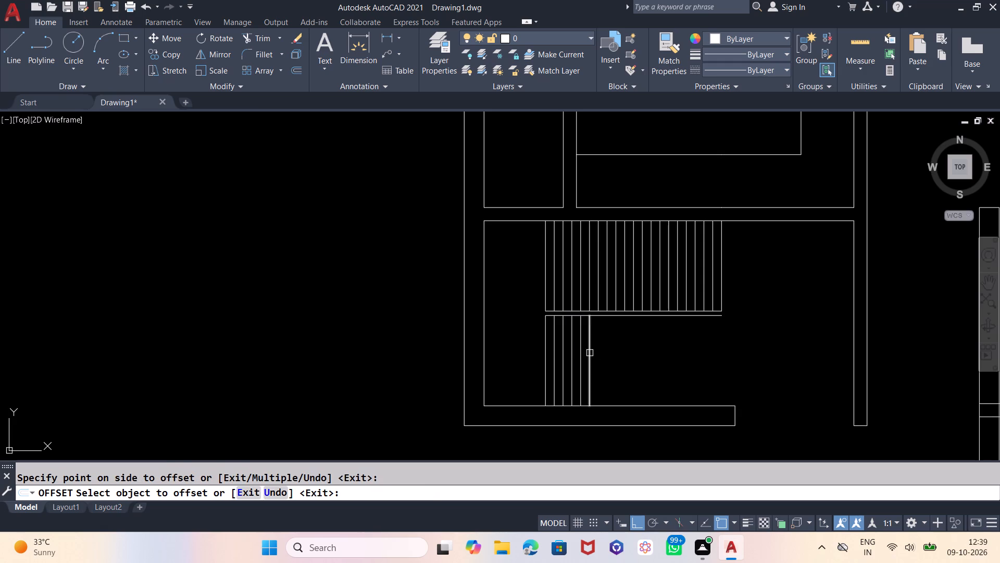
{"action": "left_click_drag", "start_coordinate": [590, 353], "coordinate": [595, 353]}
{"action": "left_click", "coordinate": [634, 354]}
{"action": "left_click", "coordinate": [599, 357]}
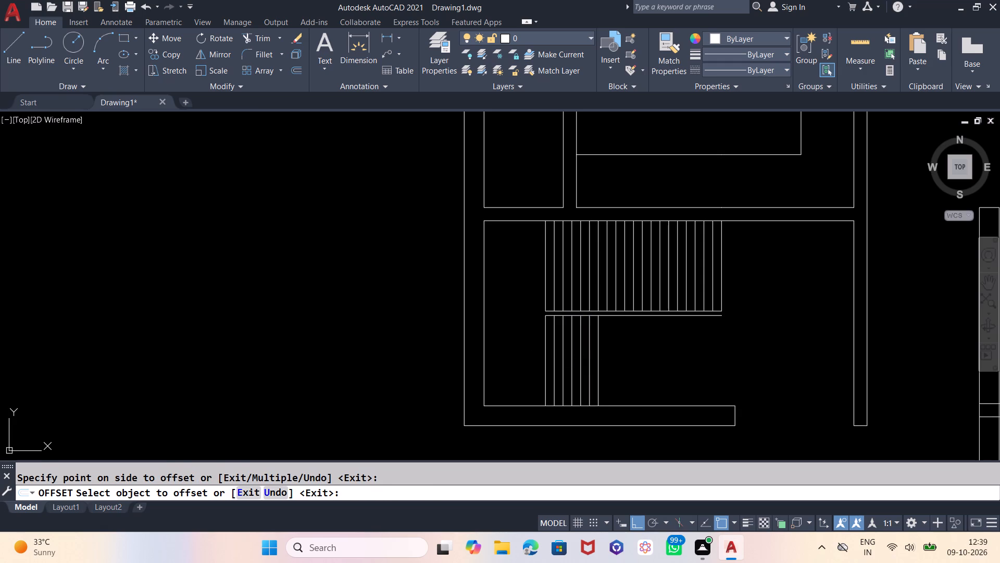
{"action": "left_click", "coordinate": [627, 359]}
{"action": "left_click", "coordinate": [605, 360]}
{"action": "left_click", "coordinate": [650, 360]}
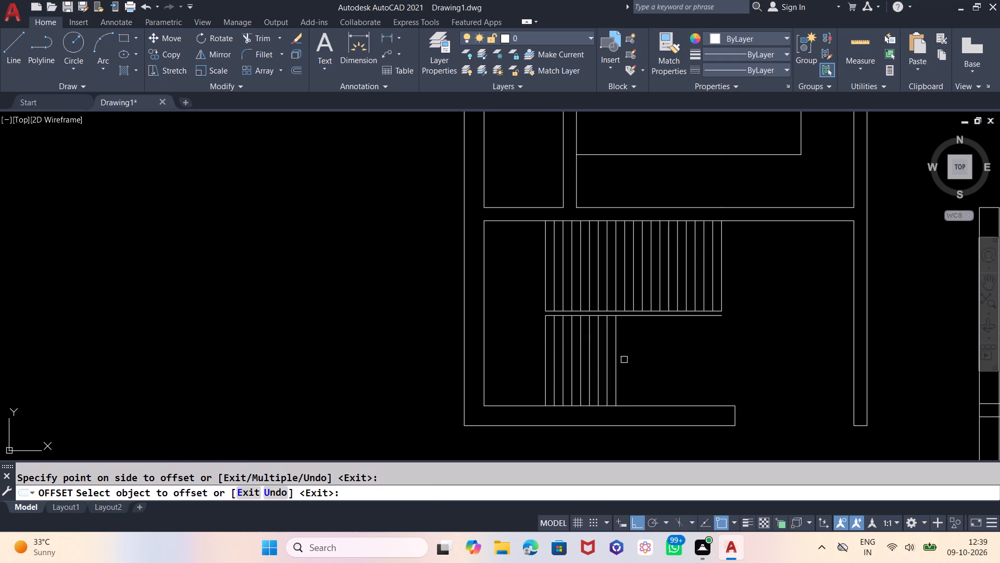
{"action": "left_click", "coordinate": [618, 361]}
{"action": "left_click", "coordinate": [651, 363]}
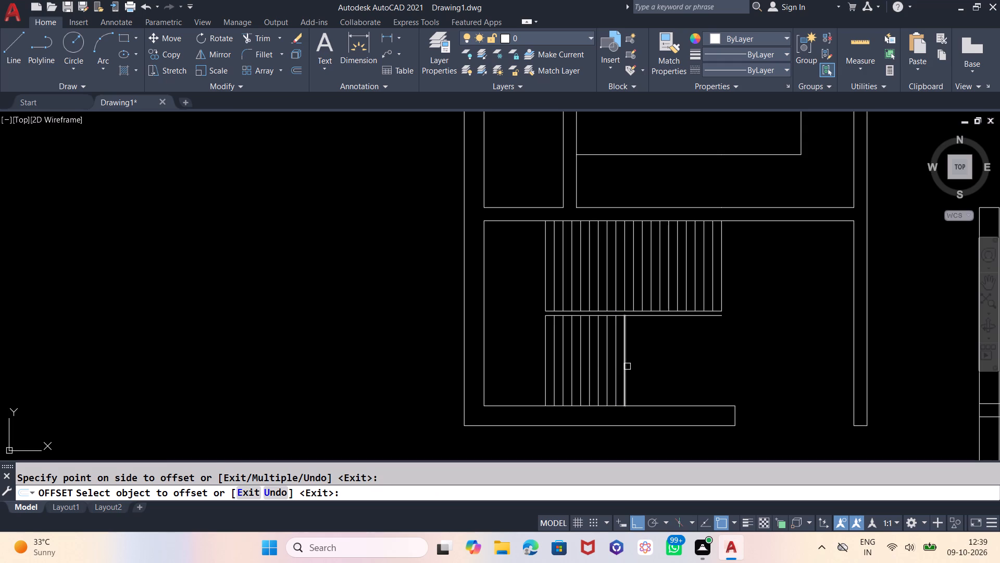
{"action": "left_click", "coordinate": [627, 367]}
{"action": "left_click", "coordinate": [674, 370]}
{"action": "left_click_drag", "start_coordinate": [632, 363], "coordinate": [641, 363]}
{"action": "left_click", "coordinate": [679, 364]}
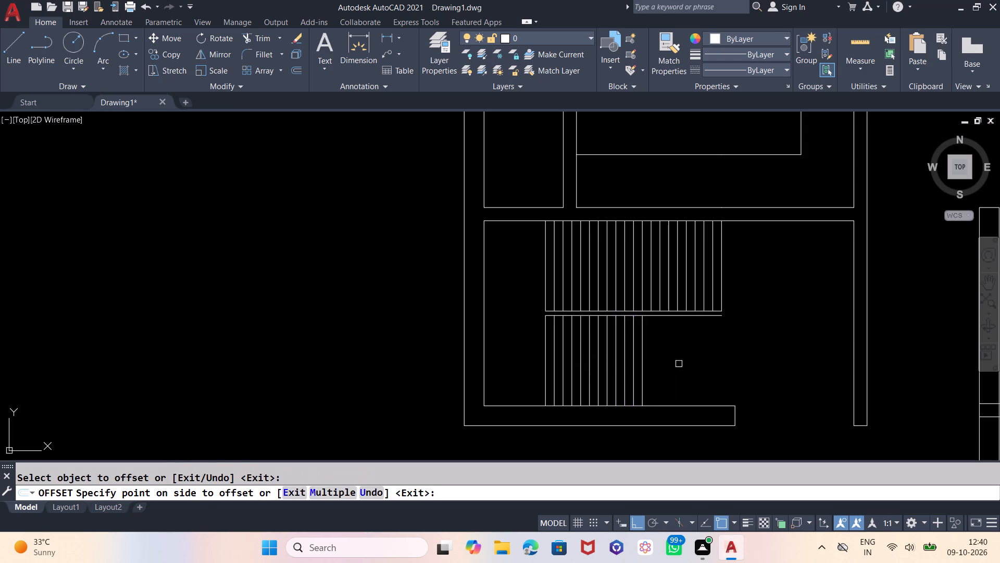
{"action": "left_click", "coordinate": [643, 368]}
{"action": "left_click", "coordinate": [673, 368]}
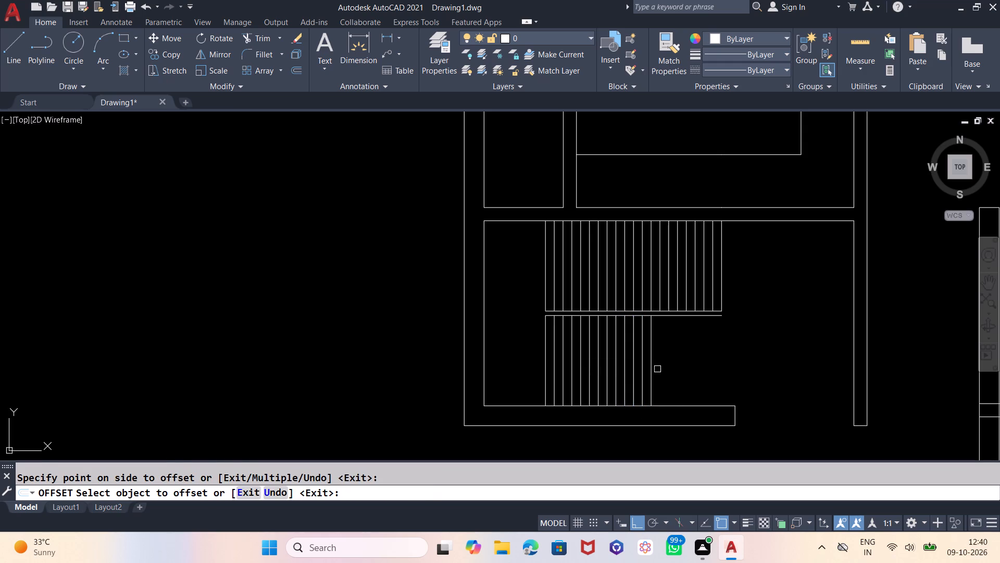
{"action": "left_click", "coordinate": [651, 370]}
{"action": "left_click", "coordinate": [686, 363]}
{"action": "left_click_drag", "start_coordinate": [658, 364], "coordinate": [664, 364]}
{"action": "left_click_drag", "start_coordinate": [707, 367], "coordinate": [695, 367]}
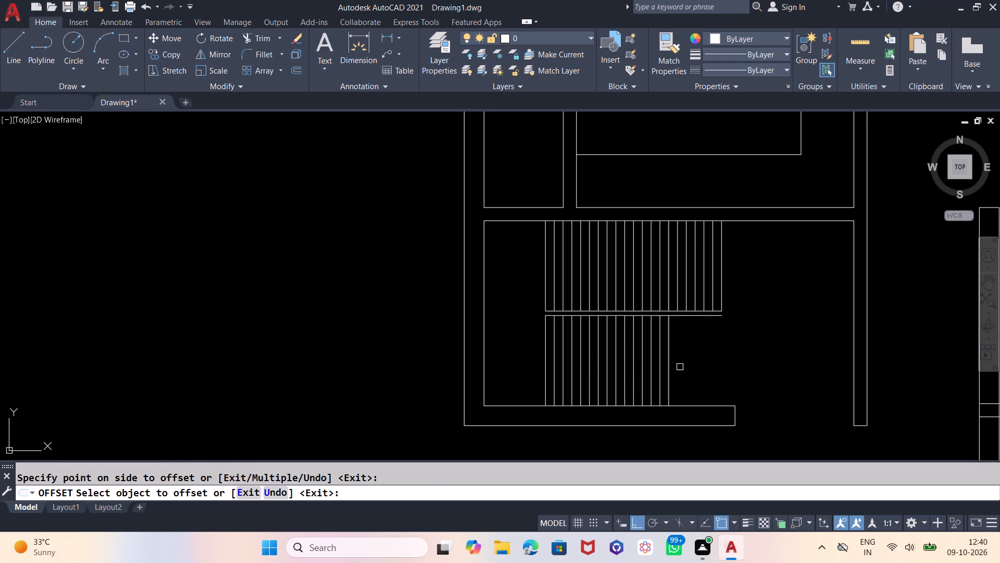
{"action": "left_click", "coordinate": [671, 369]}
{"action": "left_click", "coordinate": [701, 369]}
{"action": "left_click", "coordinate": [676, 371]}
{"action": "left_click_drag", "start_coordinate": [696, 372], "coordinate": [691, 372]}
{"action": "left_click", "coordinate": [686, 372]}
{"action": "left_click", "coordinate": [715, 370]}
{"action": "left_click", "coordinate": [696, 370]}
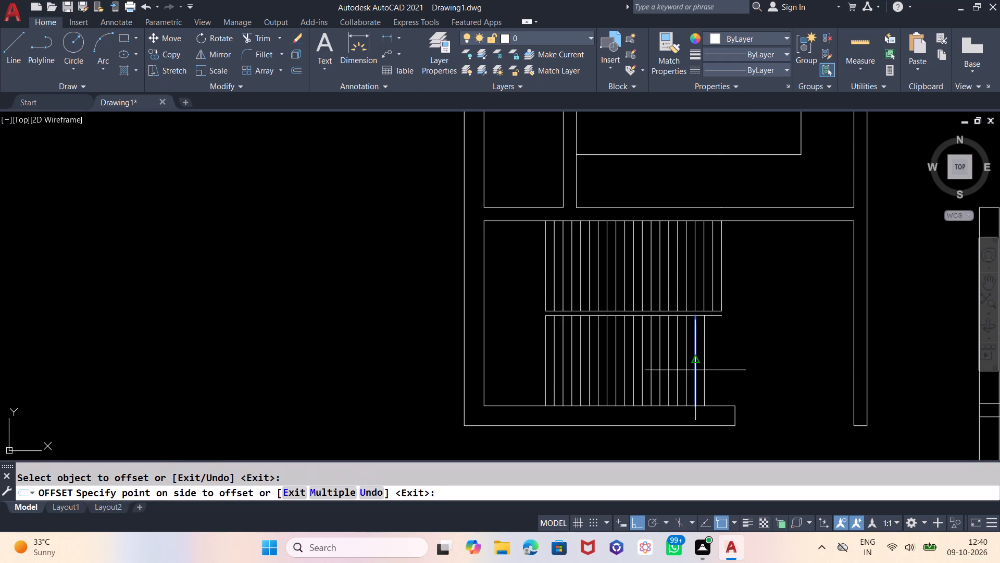
{"action": "left_click_drag", "start_coordinate": [716, 370], "coordinate": [711, 370]}
{"action": "left_click", "coordinate": [704, 371]}
{"action": "left_click", "coordinate": [711, 371]}
{"action": "left_click", "coordinate": [712, 371]}
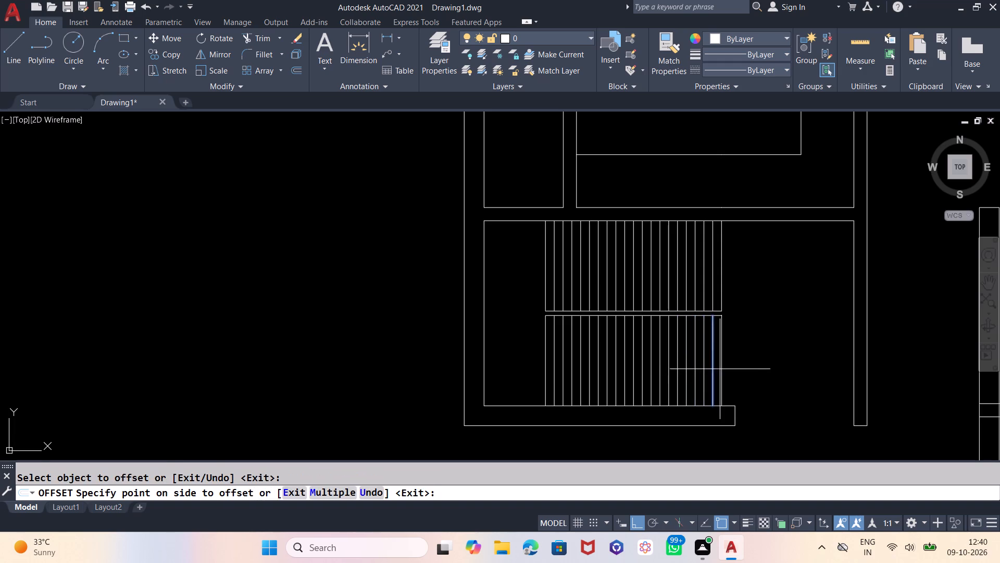
{"action": "left_click", "coordinate": [720, 369]}
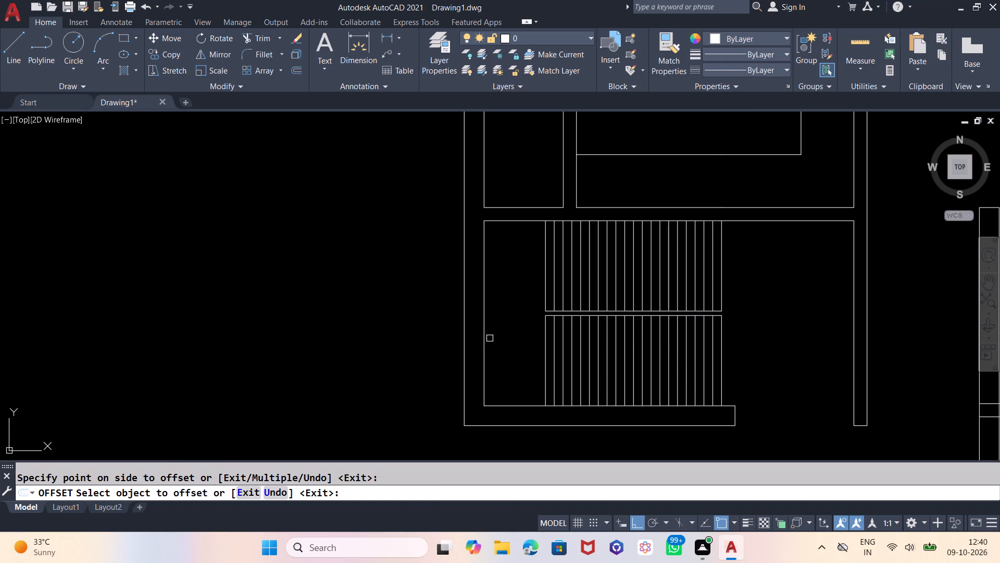
{"action": "key", "text": "Escape"}
Offset the inner face of the lower-right room's left wall 3' into the room.
{"action": "scroll", "coordinate": [419, 317], "scroll_direction": "down", "scroll_amount": 3}
{"action": "scroll", "coordinate": [478, 388], "scroll_direction": "down", "scroll_amount": 1}
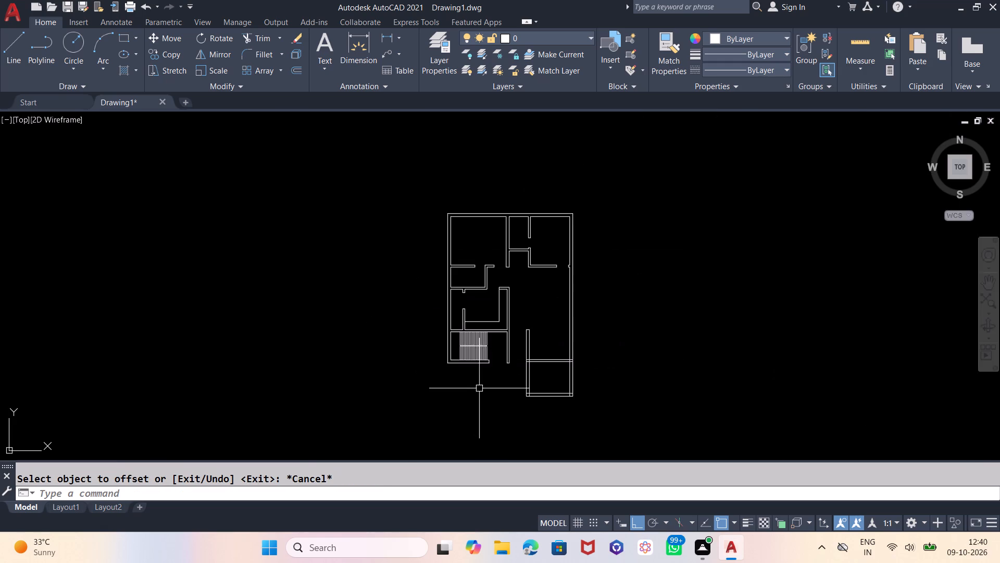
{"action": "scroll", "coordinate": [515, 381], "scroll_direction": "up", "scroll_amount": 1}
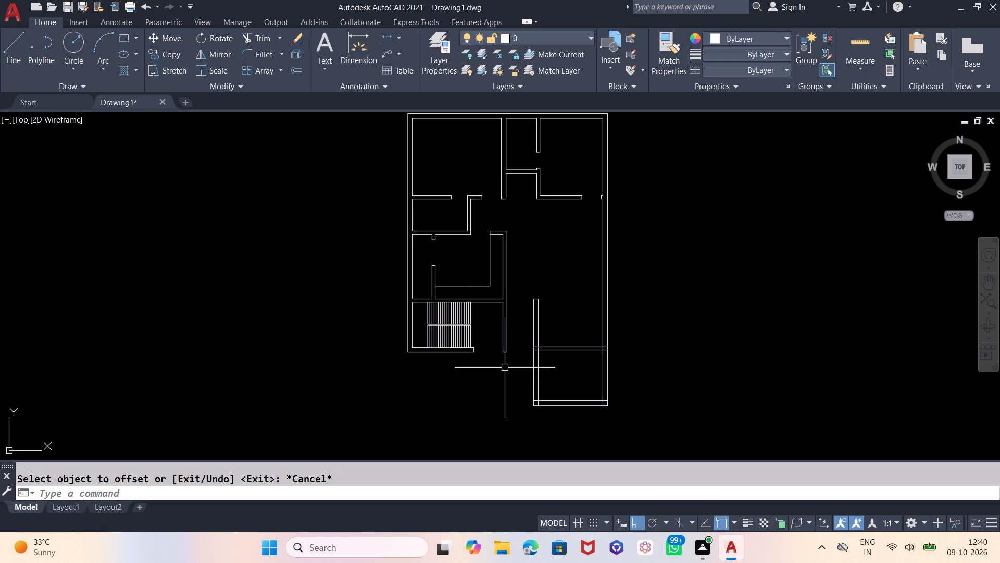
{"action": "key", "text": "o"}
{"action": "key", "text": "Return"}
{"action": "key", "text": "3"}
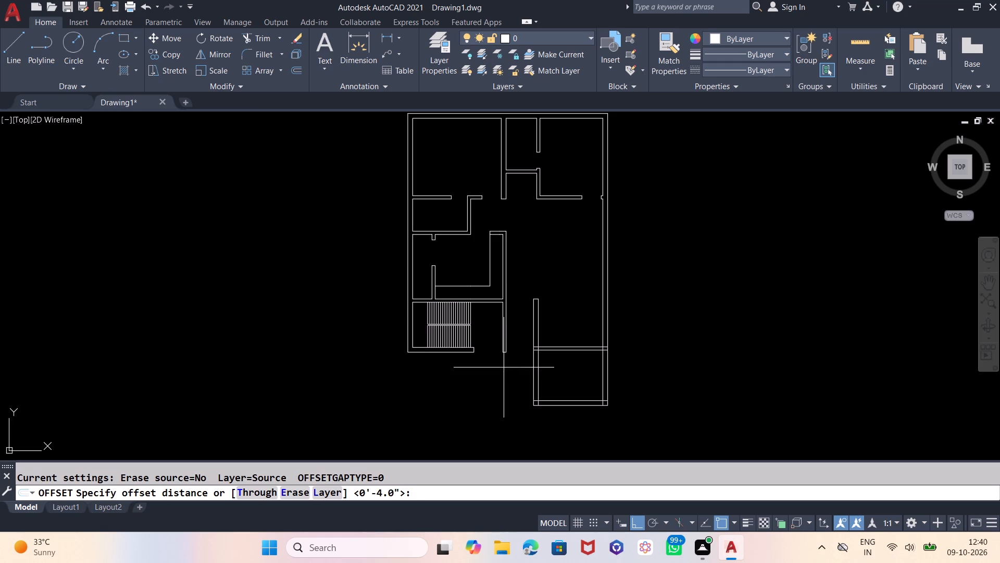
{"action": "key", "text": "apostrophe"}
{"action": "key", "text": "Return"}
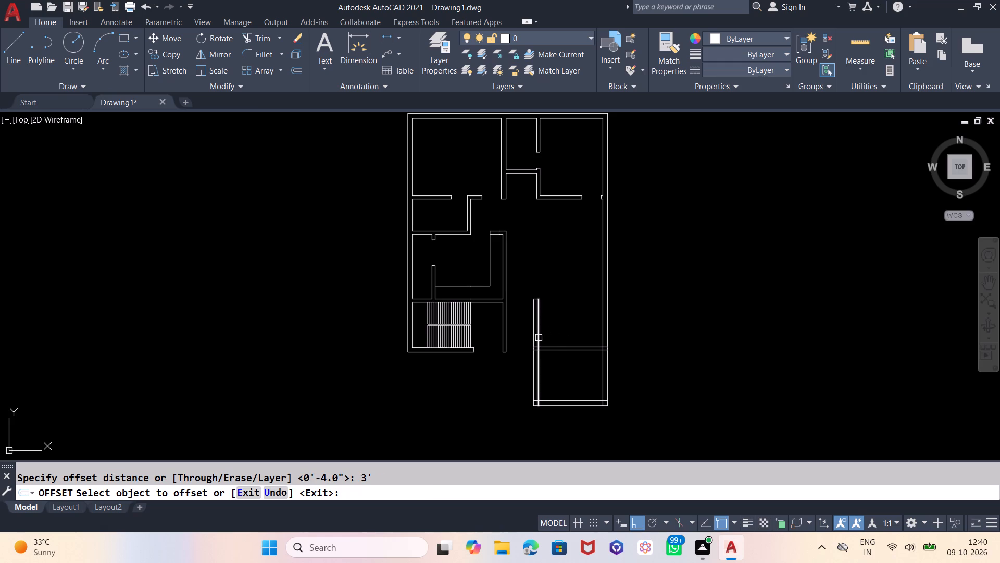
{"action": "left_click", "coordinate": [538, 337]}
{"action": "left_click", "coordinate": [578, 323]}
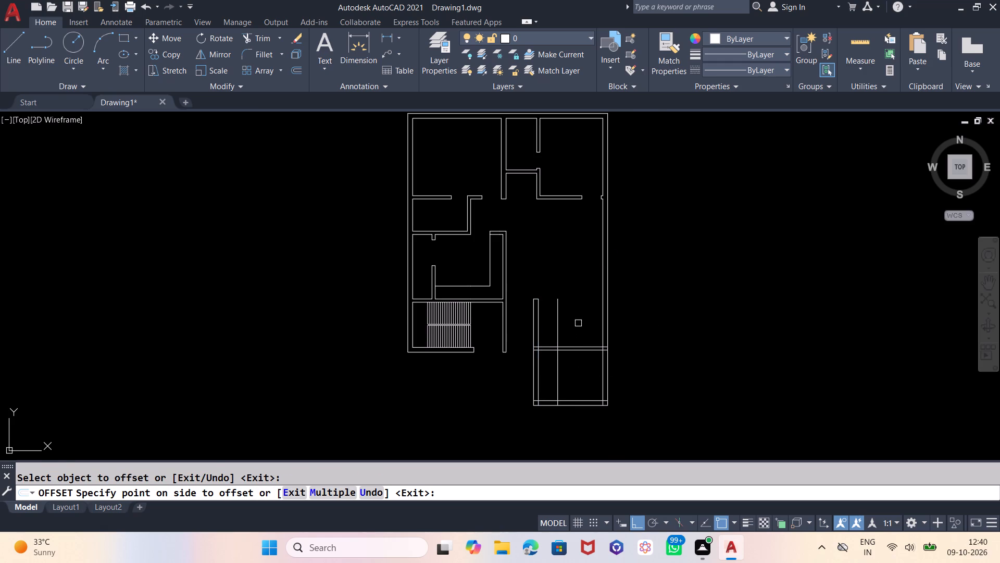
{"action": "key", "text": "Escape"}
Trim the lower-right room's top partition to leave a 3' door opening, removing the left wall's upward extension and the leftover offset line.
{"action": "type", "text": "TR"}
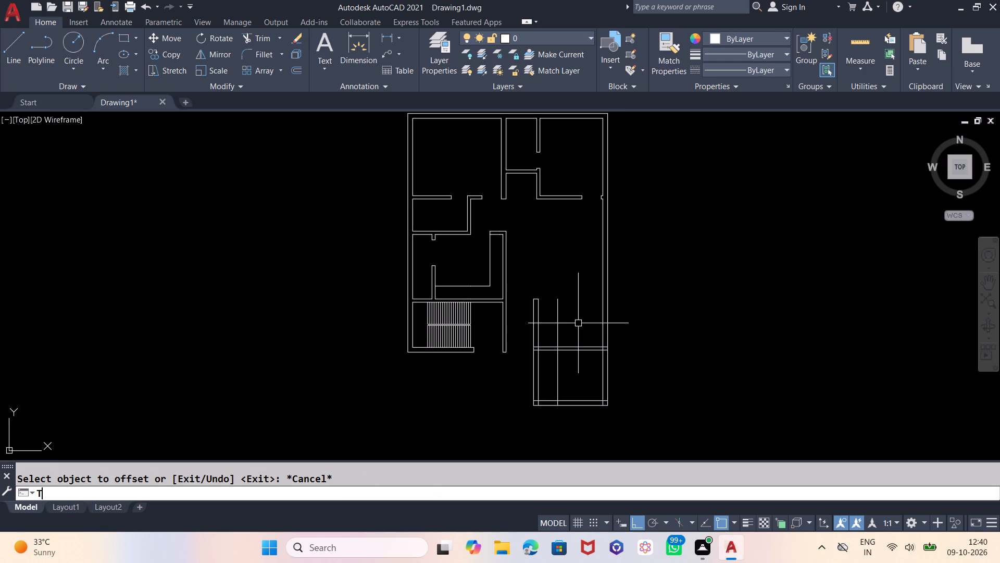
{"action": "key", "text": "Return"}
{"action": "key", "text": "Return"}
{"action": "left_click", "coordinate": [546, 336]}
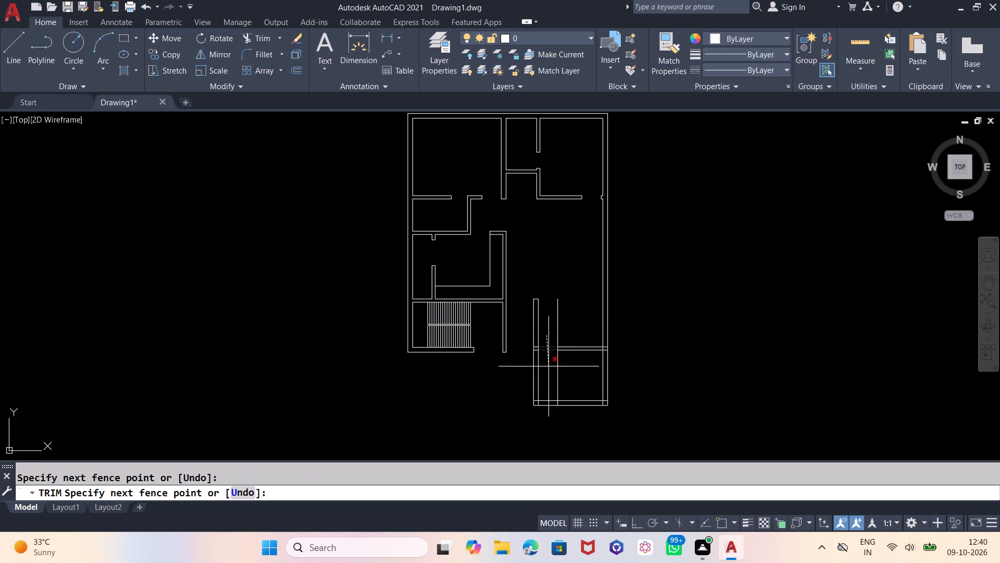
{"action": "left_click", "coordinate": [548, 367]}
{"action": "left_click", "coordinate": [546, 322]}
{"action": "left_click", "coordinate": [530, 333]}
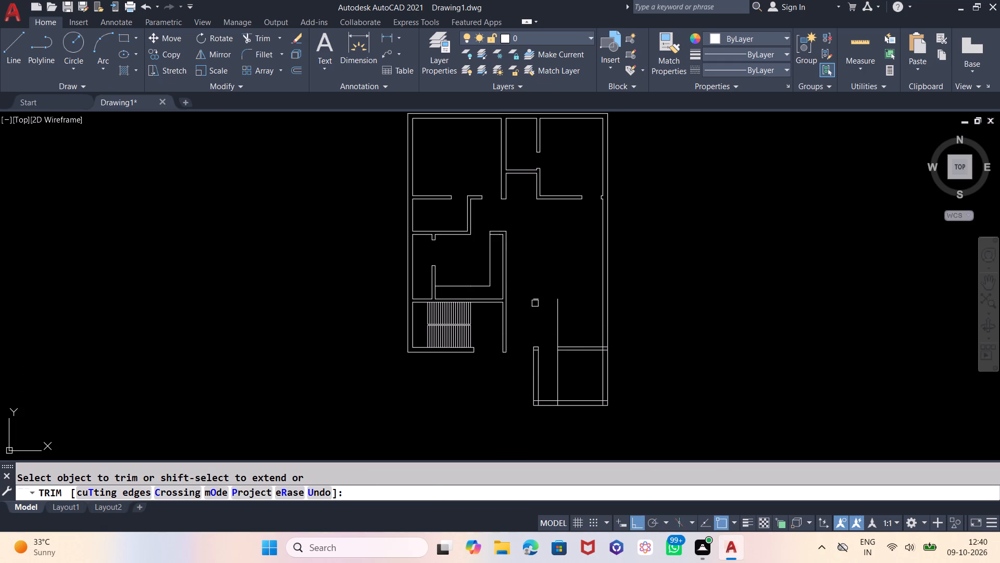
{"action": "left_click", "coordinate": [535, 299]}
{"action": "left_click", "coordinate": [557, 313]}
{"action": "scroll", "coordinate": [542, 355], "scroll_direction": "up", "scroll_amount": 3}
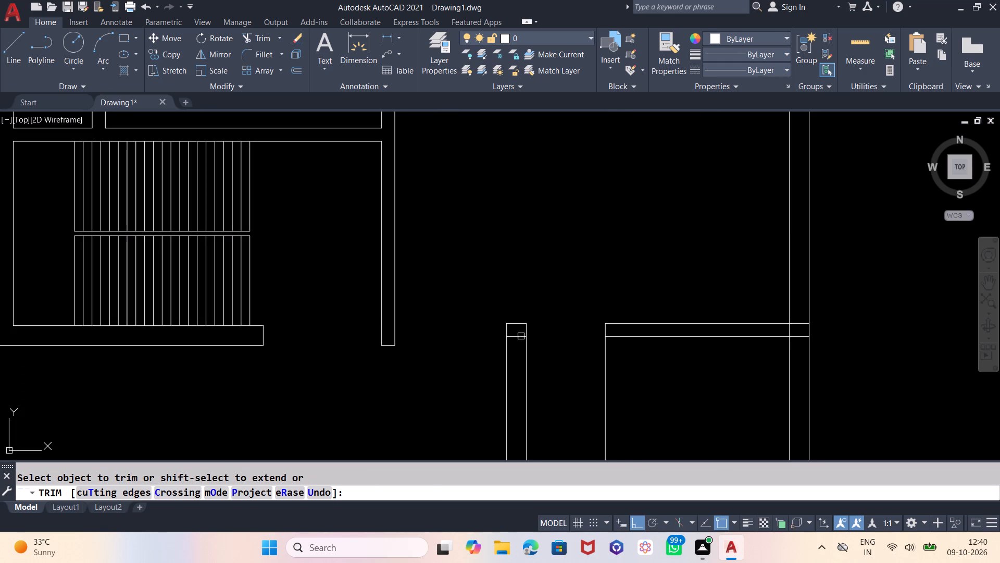
{"action": "left_click", "coordinate": [517, 336]}
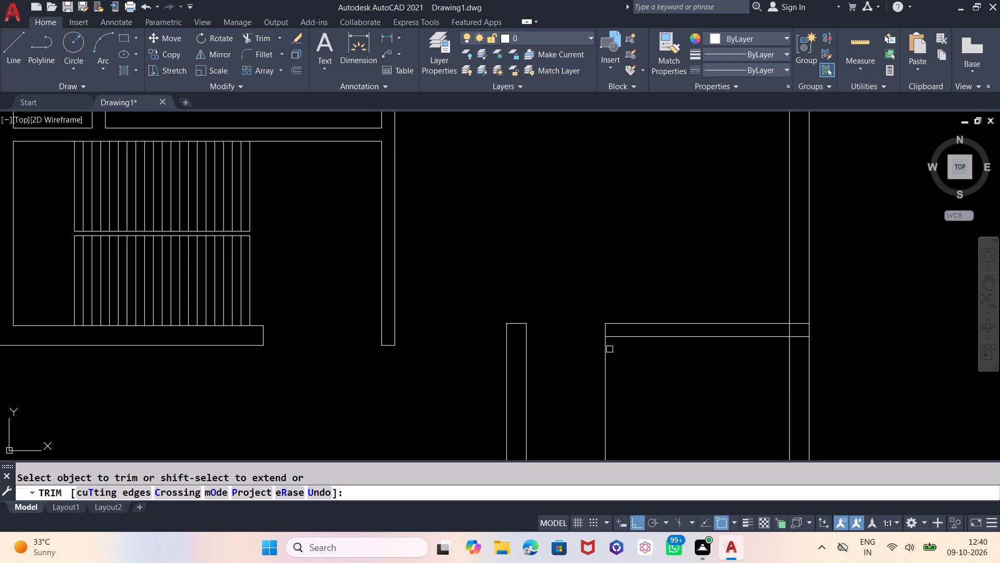
{"action": "left_click", "coordinate": [608, 349]}
Trim the overlapping wall lines at the lower-right room's two bottom corners and where its top partition meets the right outer wall.
{"action": "scroll", "coordinate": [543, 283], "scroll_direction": "down", "scroll_amount": 2}
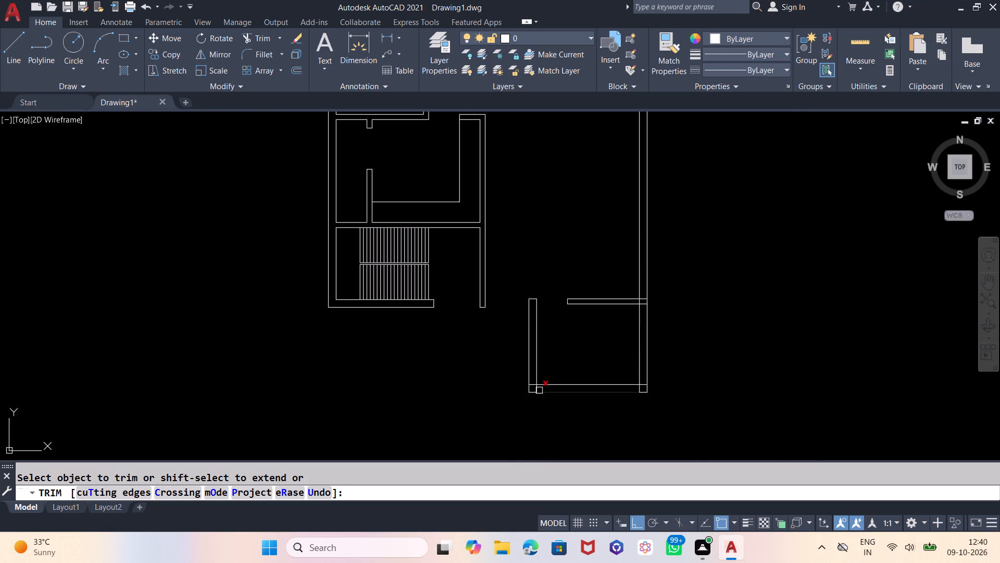
{"action": "scroll", "coordinate": [534, 386], "scroll_direction": "up", "scroll_amount": 3}
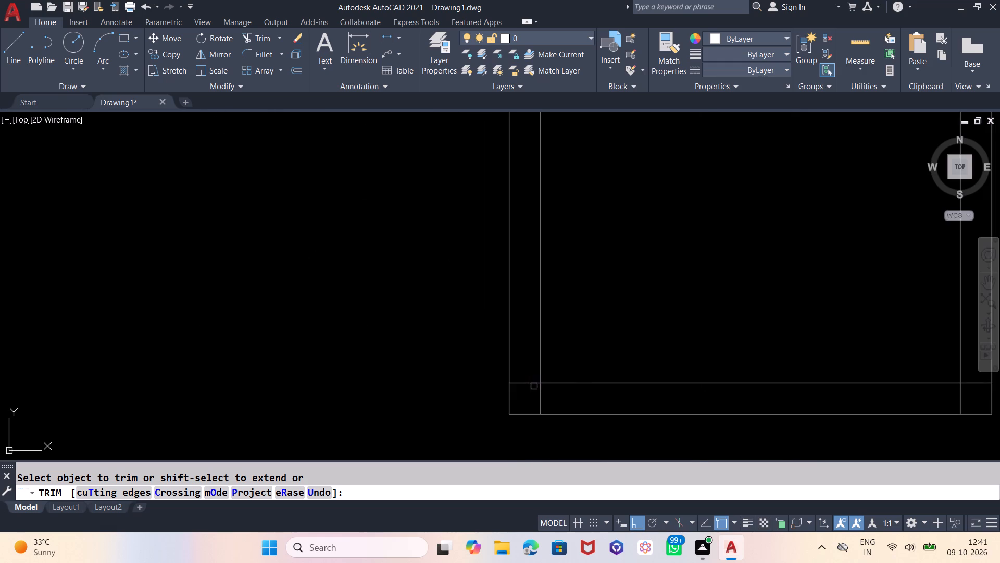
{"action": "left_click", "coordinate": [532, 386]}
{"action": "left_click", "coordinate": [542, 394]}
{"action": "left_click", "coordinate": [521, 381]}
{"action": "scroll", "coordinate": [414, 352], "scroll_direction": "down", "scroll_amount": 2}
{"action": "scroll", "coordinate": [623, 372], "scroll_direction": "up", "scroll_amount": 2}
{"action": "left_click", "coordinate": [631, 369]}
{"action": "left_click", "coordinate": [642, 354]}
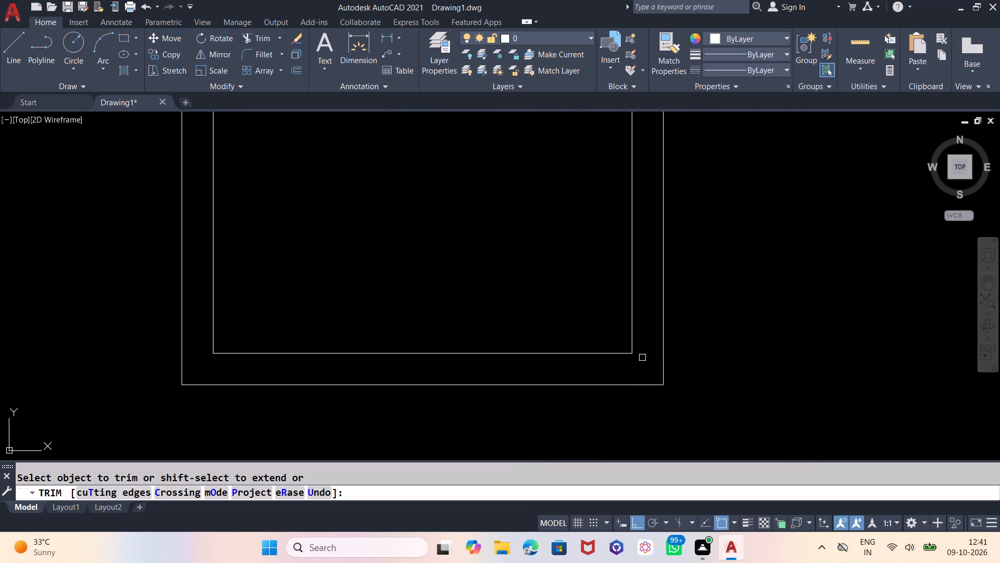
{"action": "scroll", "coordinate": [652, 405], "scroll_direction": "down", "scroll_amount": 2}
{"action": "scroll", "coordinate": [645, 256], "scroll_direction": "up", "scroll_amount": 2}
{"action": "left_click", "coordinate": [640, 248]}
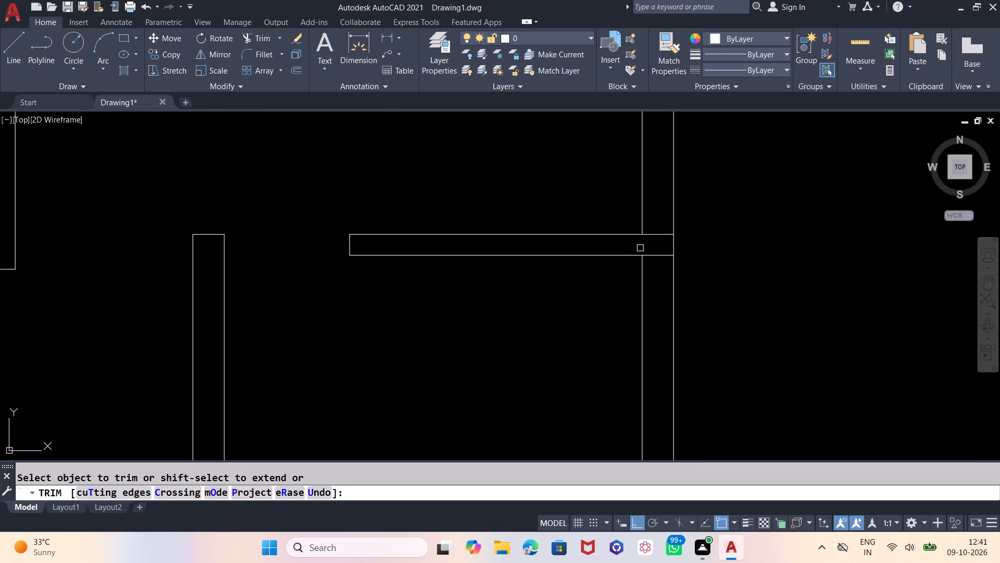
{"action": "left_click", "coordinate": [652, 232]}
{"action": "left_click", "coordinate": [658, 256]}
{"action": "scroll", "coordinate": [752, 266], "scroll_direction": "down", "scroll_amount": 2}
{"action": "scroll", "coordinate": [556, 440], "scroll_direction": "down", "scroll_amount": 1}
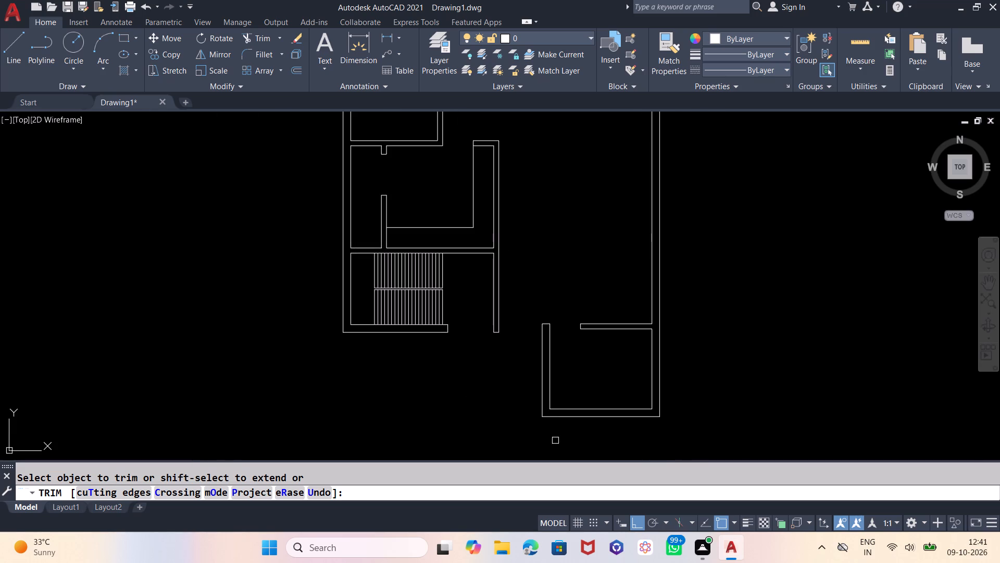
{"action": "scroll", "coordinate": [475, 443], "scroll_direction": "down", "scroll_amount": 1}
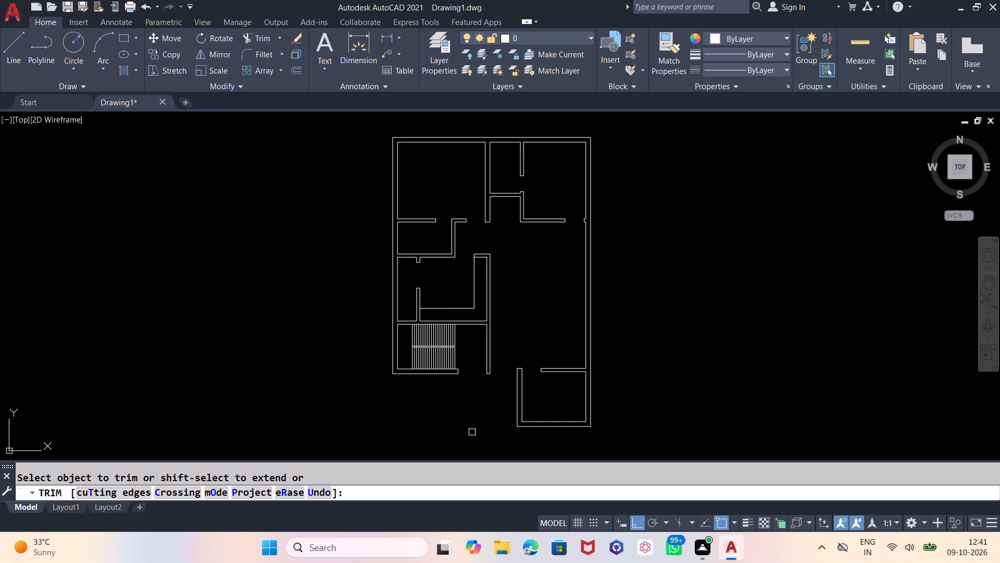
{"action": "key", "text": "Escape"}
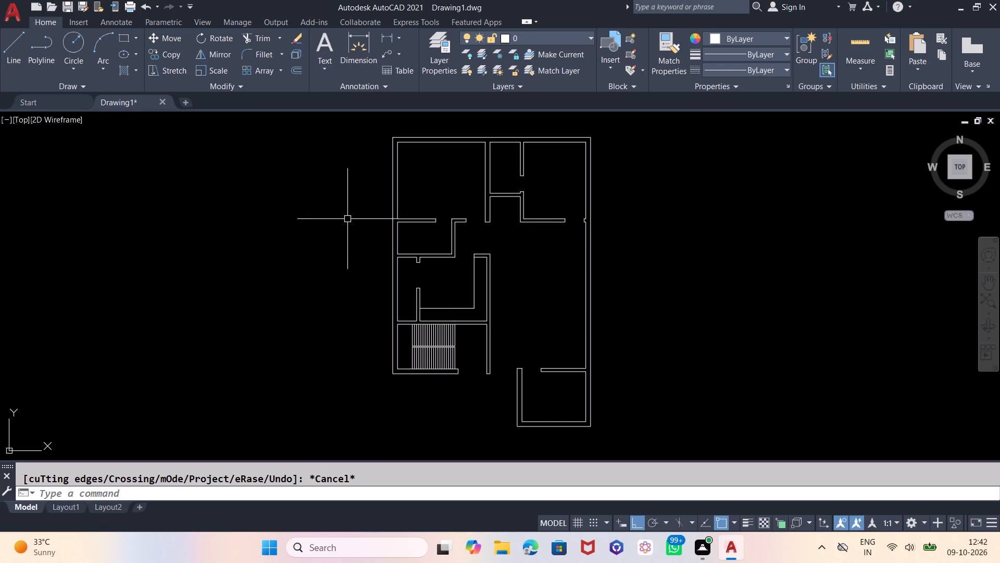
Draw an L shape in the free space right of the plan: 3' down, followed by 36" to the right.
{"action": "left_click", "coordinate": [18, 33]}
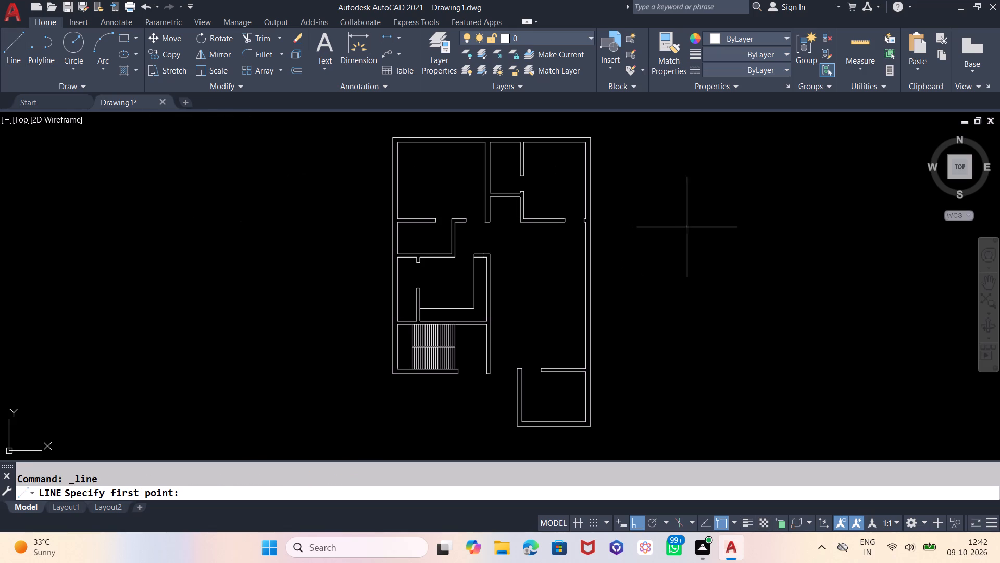
{"action": "left_click", "coordinate": [664, 220]}
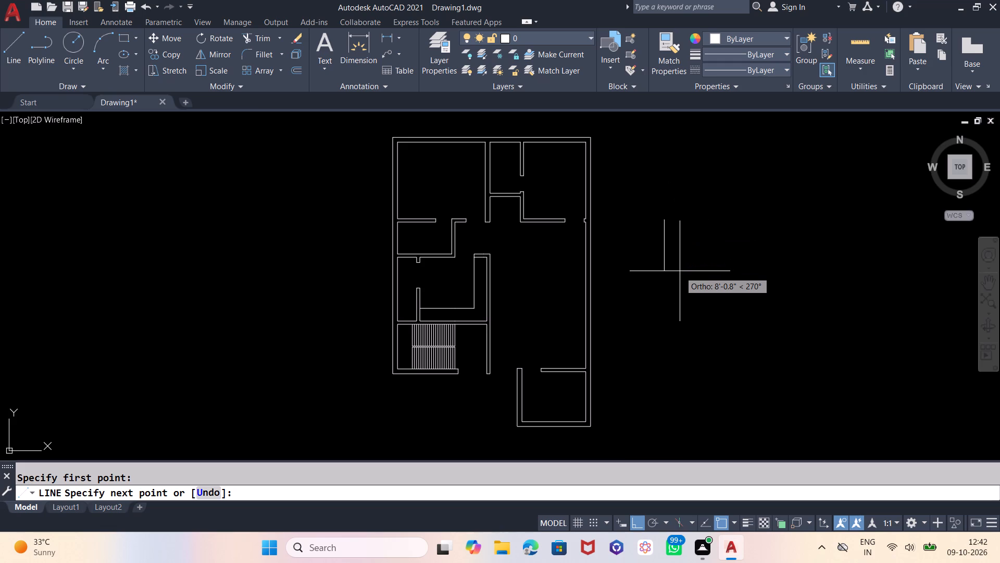
{"action": "type", "text": "3'"}
{"action": "key", "text": "Return"}
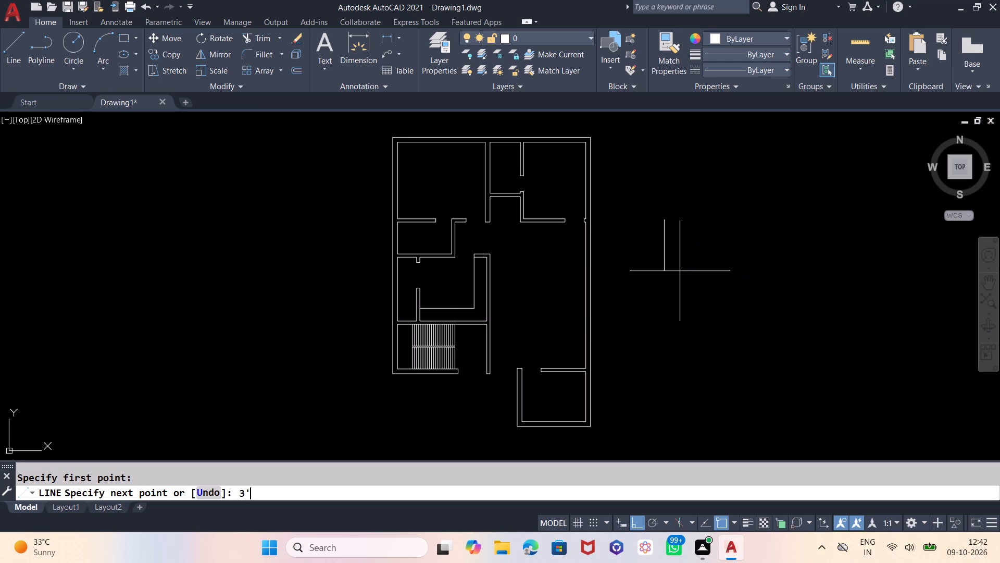
{"action": "type", "text": "36"}
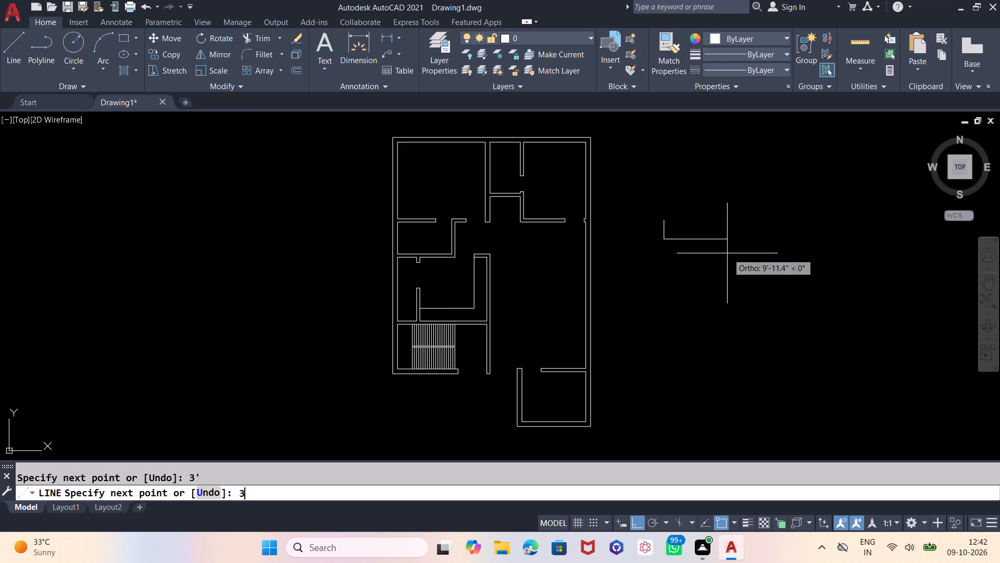
{"action": "key", "text": "Return"}
{"action": "key", "text": "Escape"}
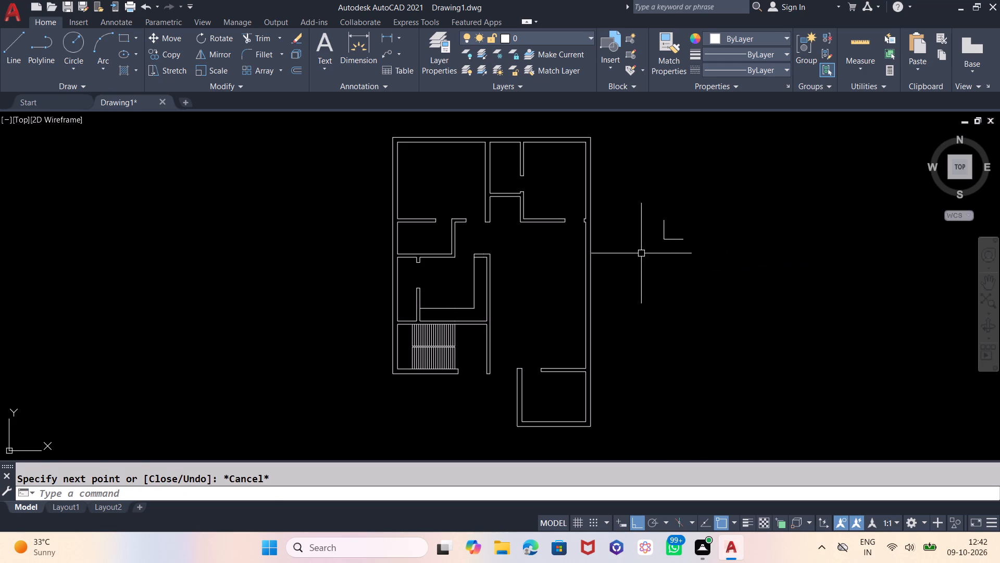
Offset the L shape's vertical line 3" to the right to form the door leaf.
{"action": "scroll", "coordinate": [656, 227], "scroll_direction": "up", "scroll_amount": 2}
{"action": "key", "text": "o"}
{"action": "key", "text": "Return"}
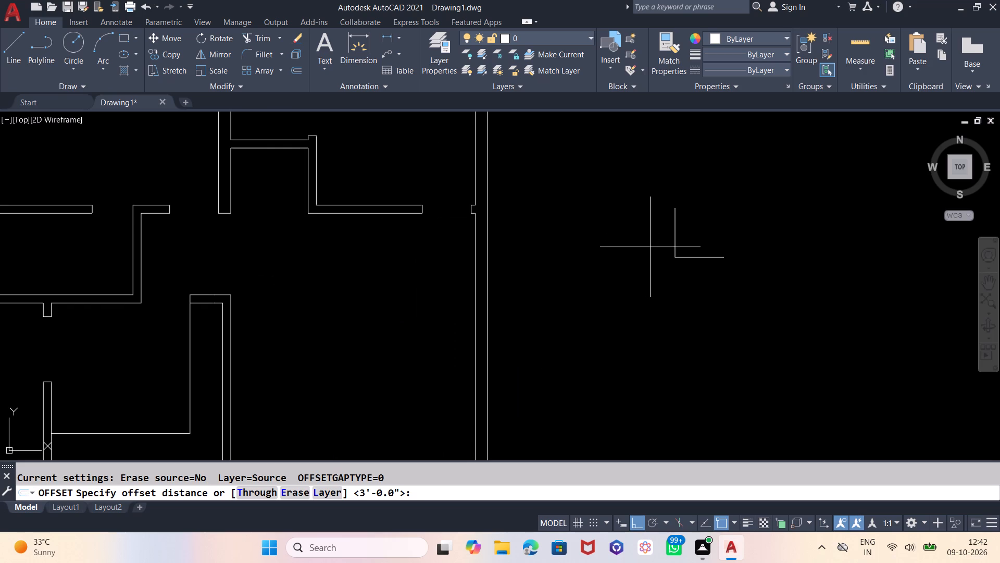
{"action": "key", "text": "3"}
{"action": "key", "text": "Return"}
{"action": "left_click", "coordinate": [676, 228]}
{"action": "left_click", "coordinate": [696, 227]}
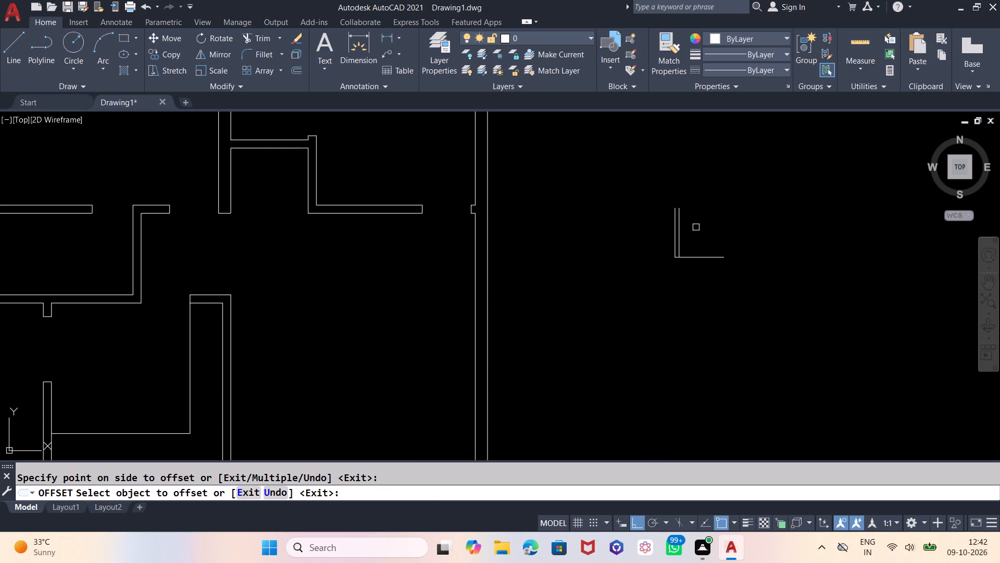
{"action": "key", "text": "Escape"}
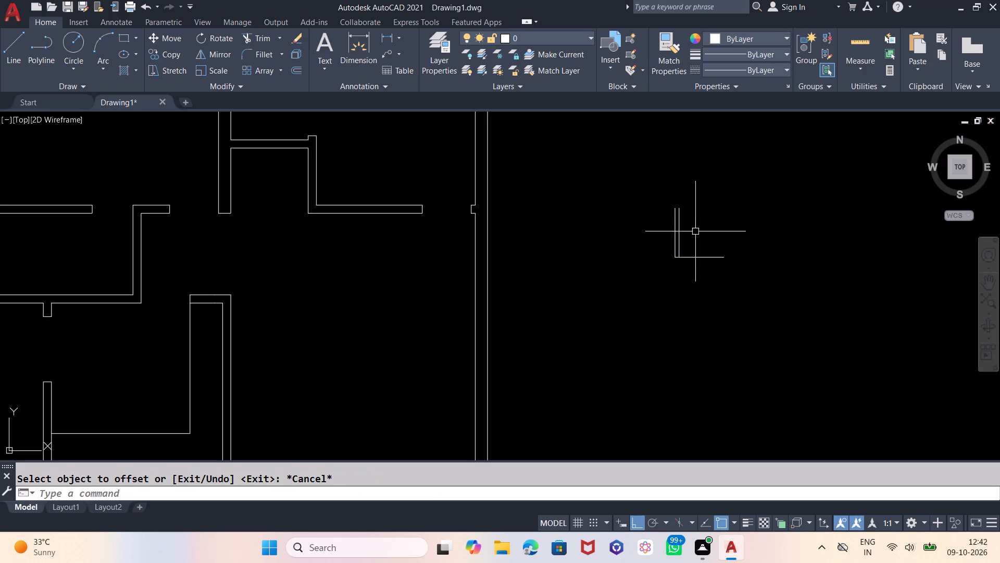
Draw the door swing arc from the base line's free end to the leaf's outer top end, centred on the L's corner.
{"action": "key", "text": "a"}
{"action": "key", "text": "Return"}
{"action": "left_click", "coordinate": [721, 255]}
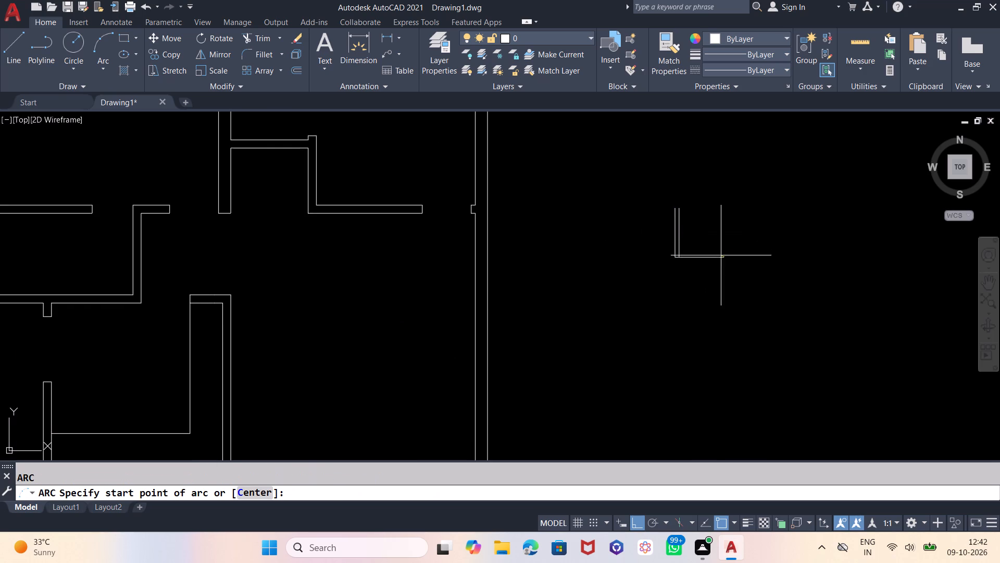
{"action": "key", "text": "e"}
{"action": "key", "text": "Return"}
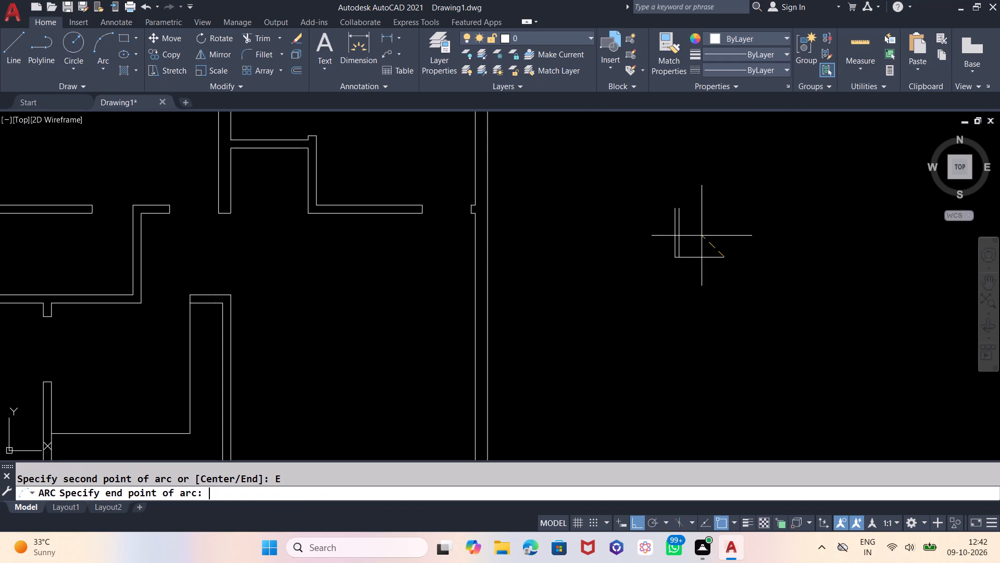
{"action": "left_click", "coordinate": [673, 210]}
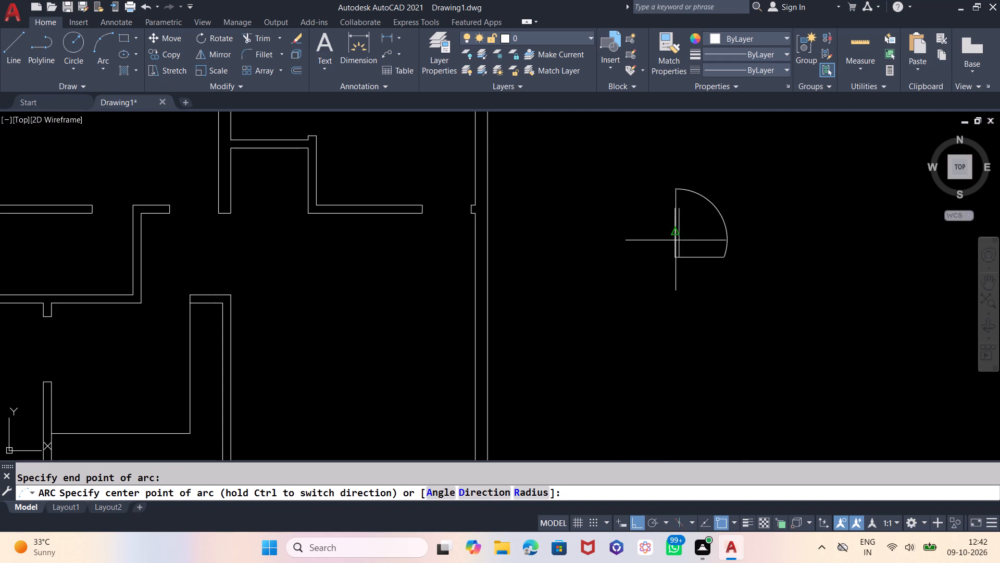
{"action": "left_click", "coordinate": [676, 256]}
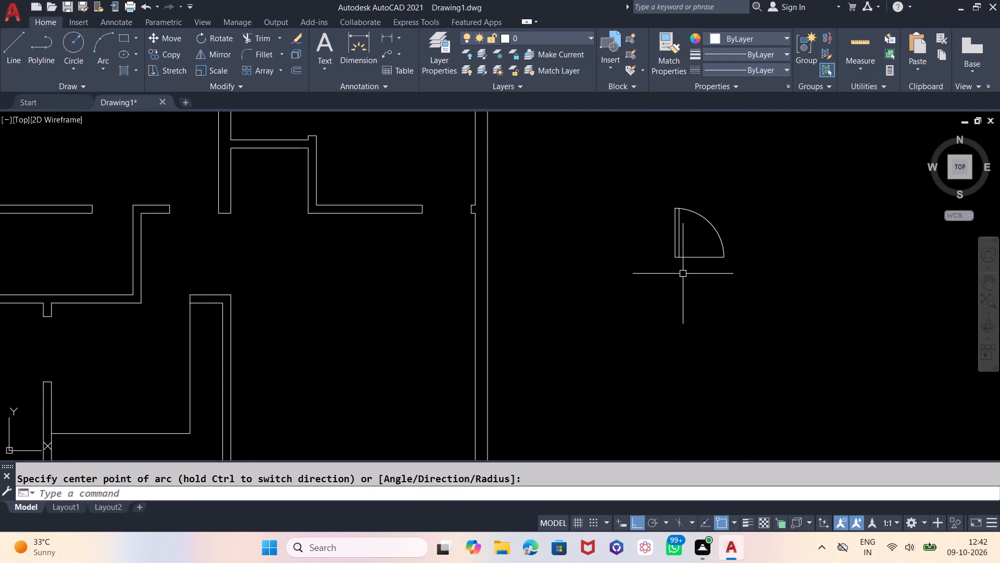
{"action": "key", "text": "Escape"}
{"action": "key", "text": "Escape"}
Trim away the base line beneath the swing, keeping only the short piece that closes the door leaf.
{"action": "type", "text": "TR"}
{"action": "key", "text": "Return"}
{"action": "key", "text": "Return"}
{"action": "left_click", "coordinate": [699, 287]}
{"action": "left_click", "coordinate": [691, 250]}
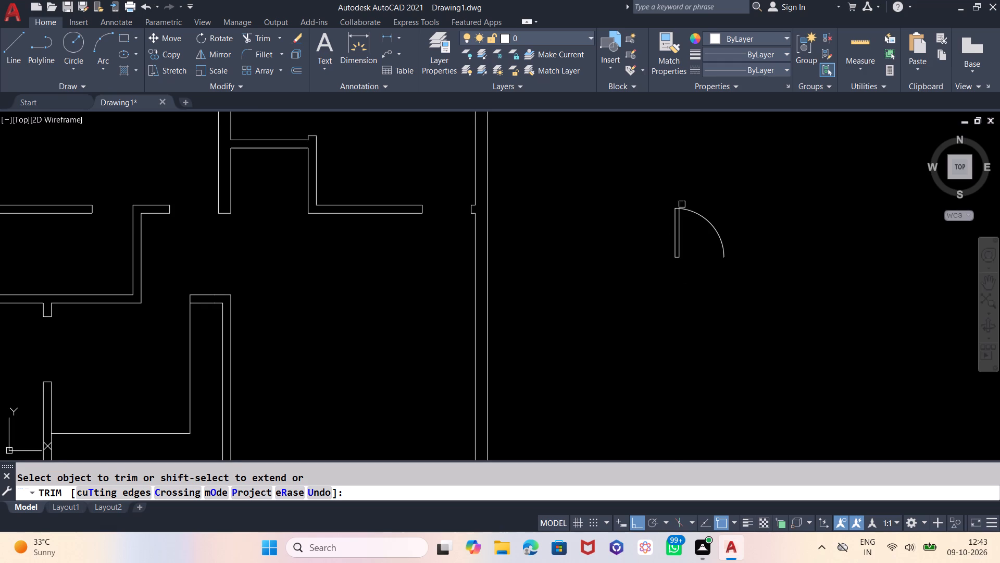
{"action": "left_click", "coordinate": [976, 0]}
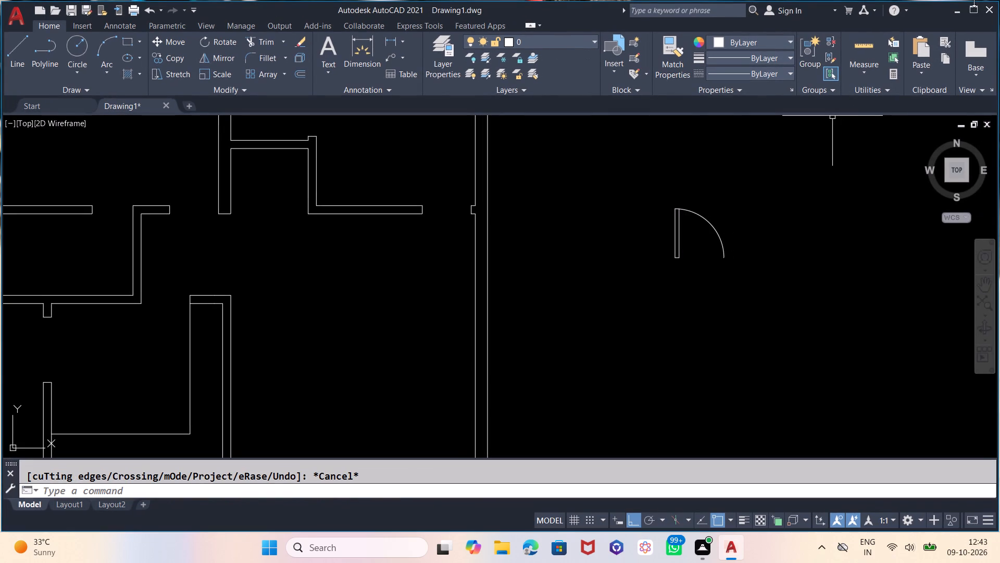
{"action": "left_click", "coordinate": [972, 9]}
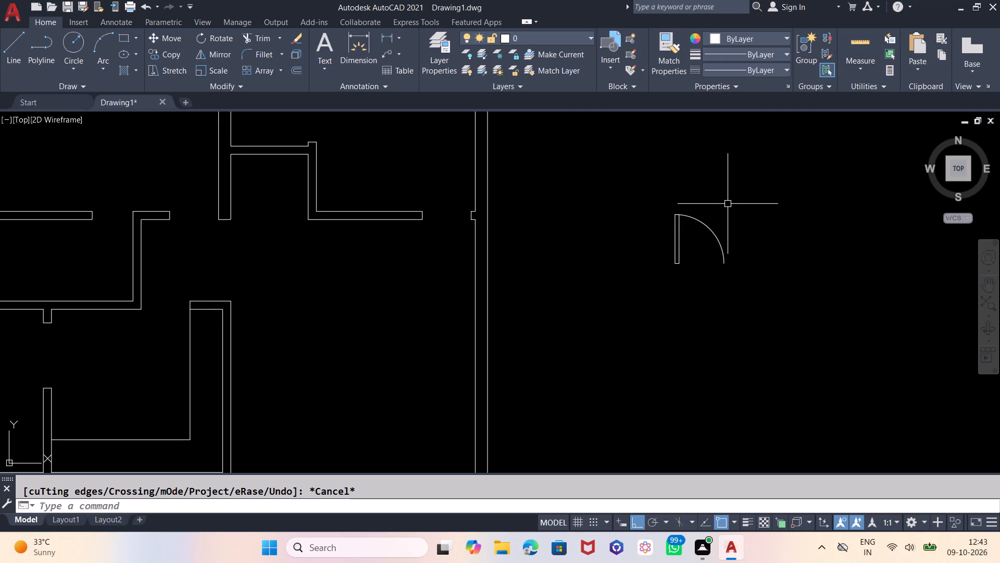
Mirror the whole door symbol about a vertical axis to its left, keeping the original.
{"action": "left_click", "coordinate": [741, 200]}
{"action": "left_click", "coordinate": [662, 280]}
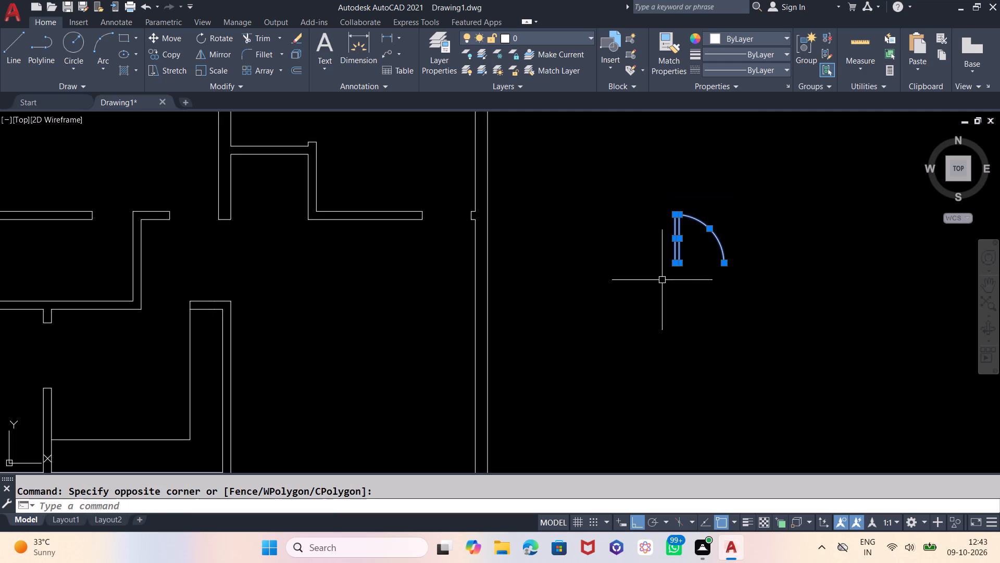
{"action": "key", "text": "m"}
{"action": "key", "text": "i"}
{"action": "key", "text": "Return"}
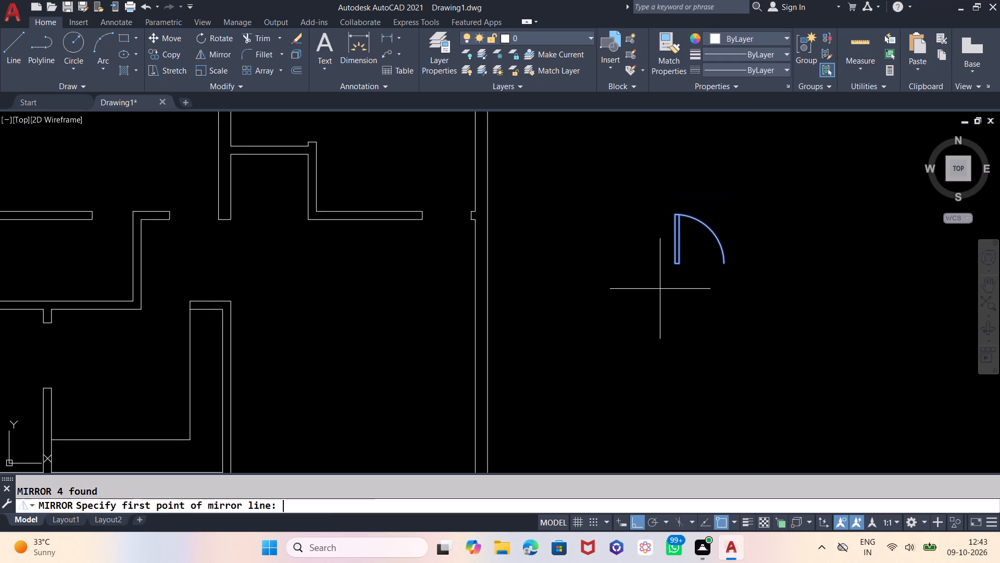
{"action": "left_click", "coordinate": [637, 227]}
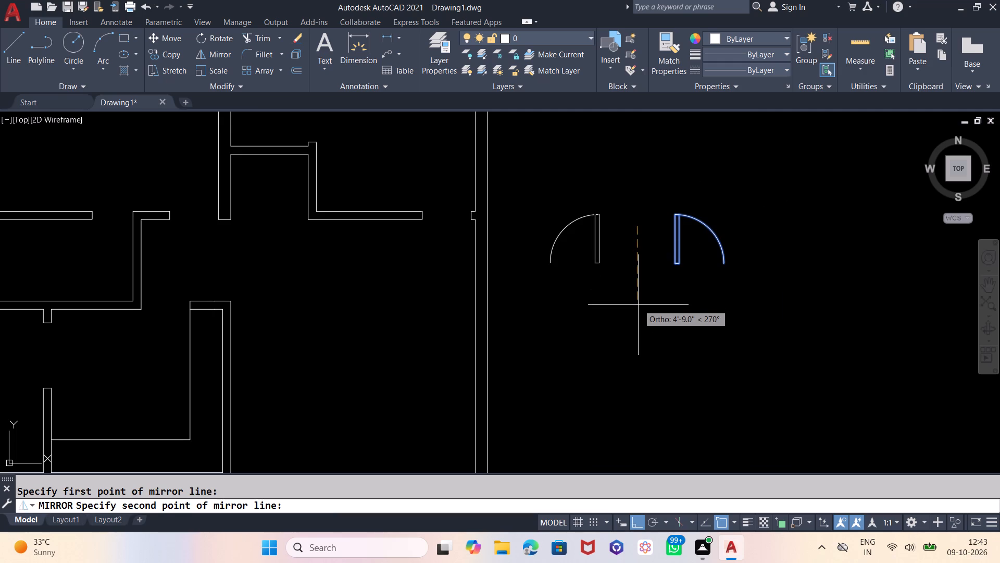
{"action": "left_click", "coordinate": [638, 305]}
{"action": "key", "text": "Return"}
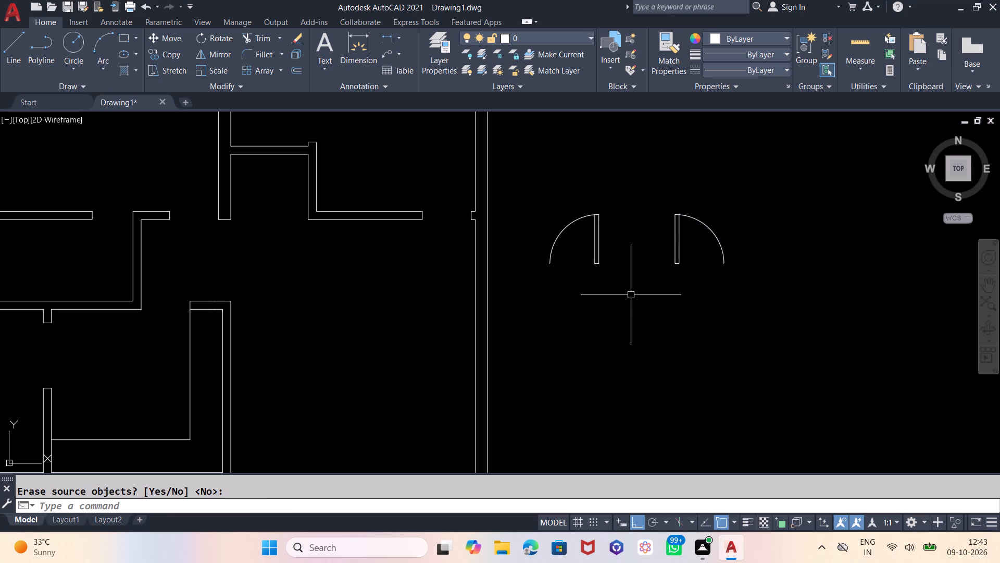
Copy the right-hand door symbol beside the plan twice in a horizontal row to its right.
{"action": "type", "text": "CP"}
{"action": "key", "text": "Return"}
{"action": "left_click_drag", "start_coordinate": [747, 188], "coordinate": [730, 194]}
{"action": "left_click", "coordinate": [631, 298]}
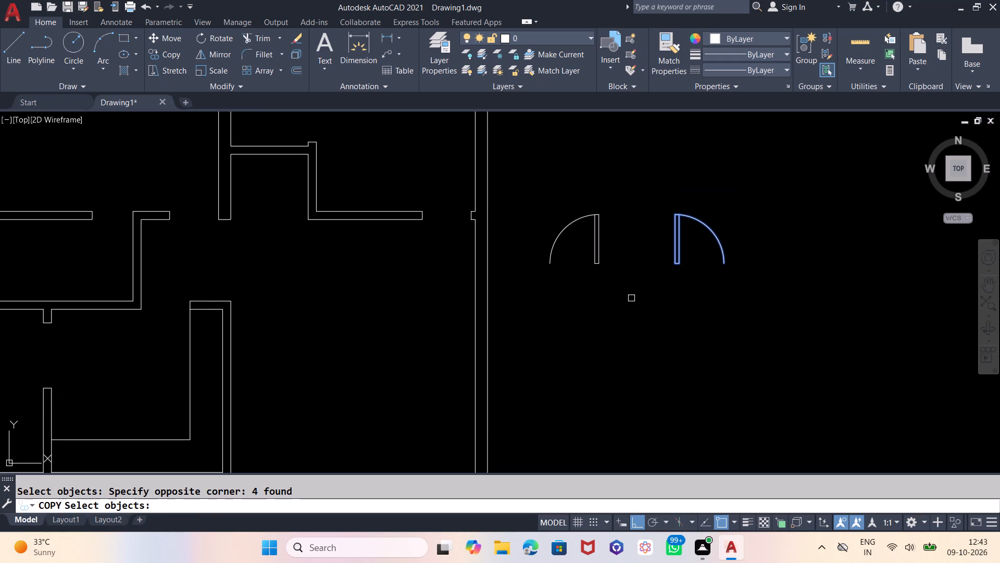
{"action": "key", "text": "Return"}
{"action": "left_click", "coordinate": [632, 298]}
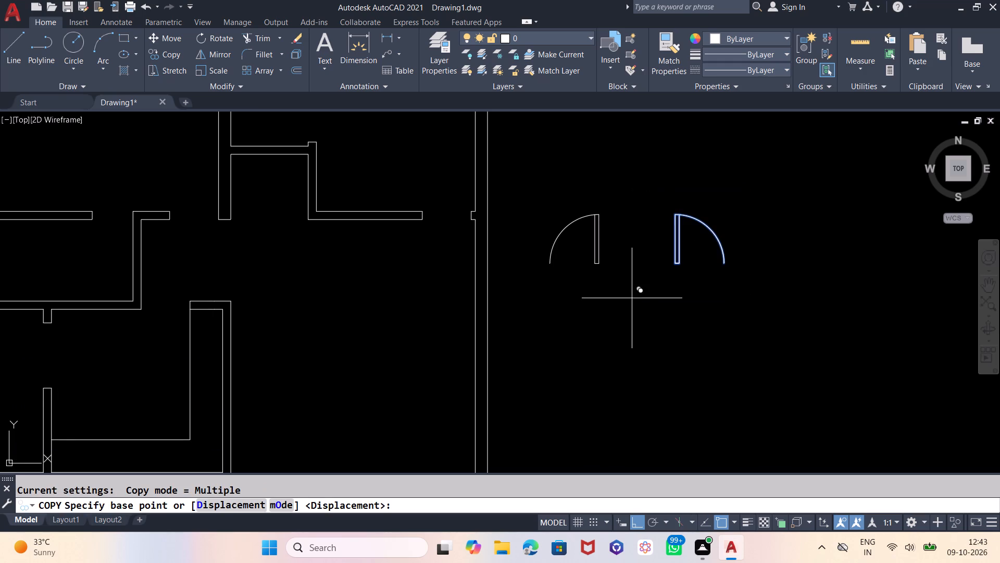
{"action": "left_click", "coordinate": [743, 334]}
{"action": "left_click", "coordinate": [834, 313]}
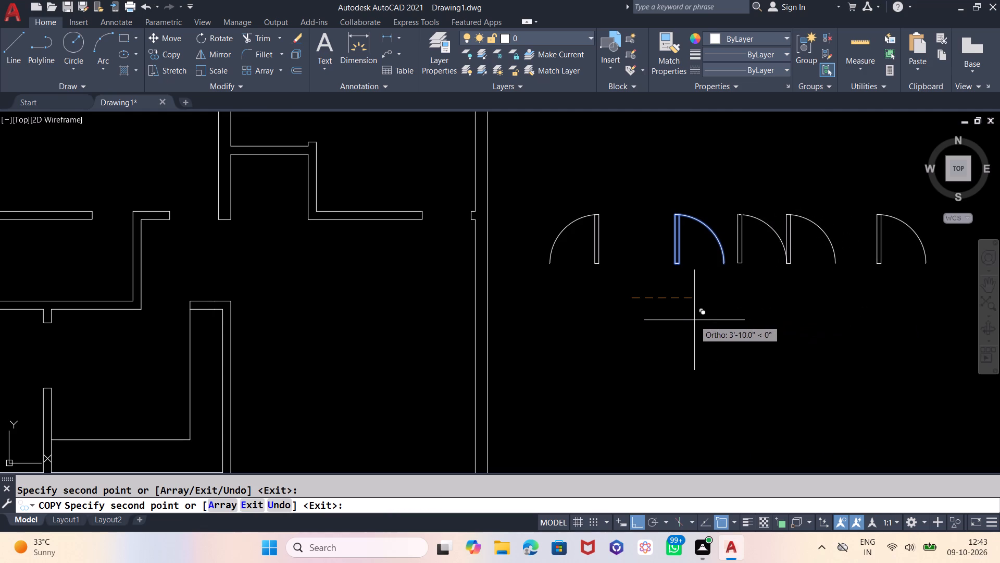
{"action": "key", "text": "Escape"}
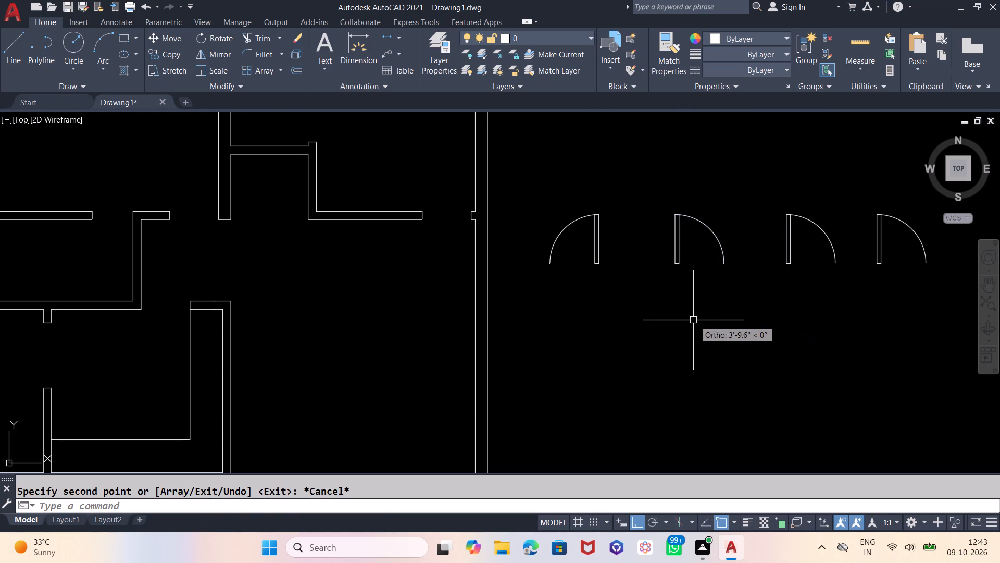
Copy the left-hand door symbol three times: two straight below it and one freely below the row of right-hand symbols.
{"action": "left_click", "coordinate": [626, 195]}
{"action": "left_click", "coordinate": [541, 279]}
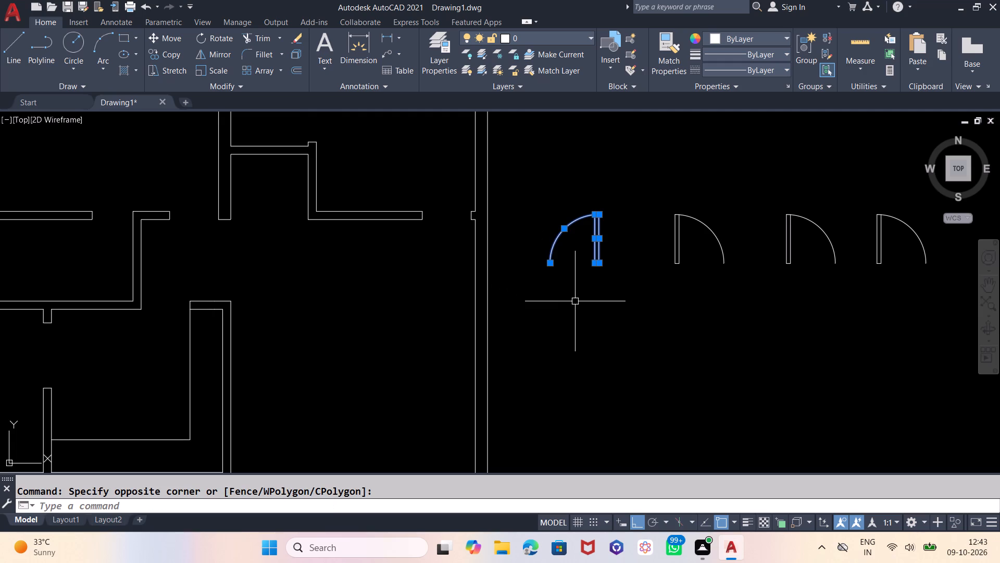
{"action": "key", "text": "c"}
{"action": "key", "text": "p"}
{"action": "key", "text": "Return"}
{"action": "left_click", "coordinate": [581, 290]}
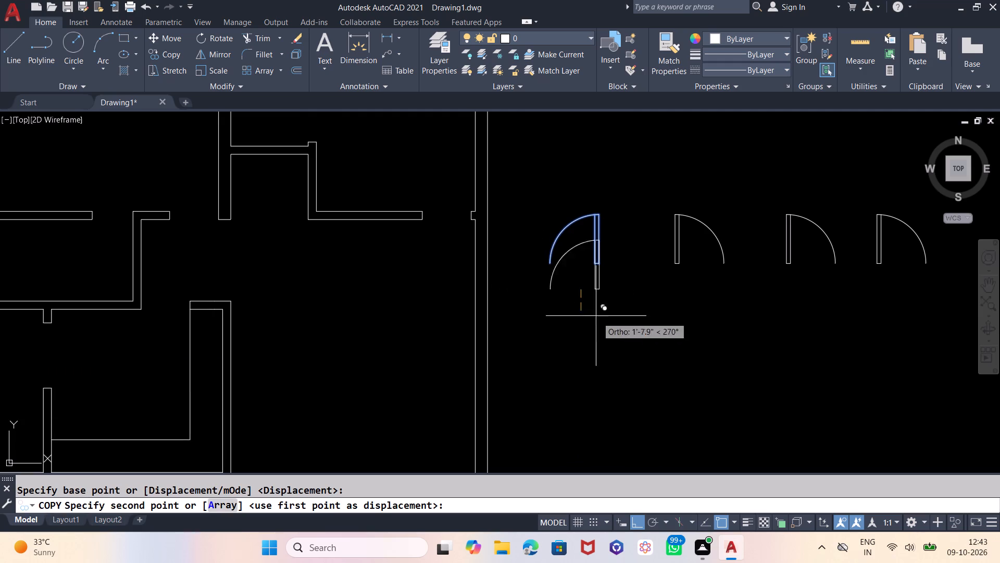
{"action": "left_click", "coordinate": [634, 377]}
{"action": "left_click", "coordinate": [615, 450]}
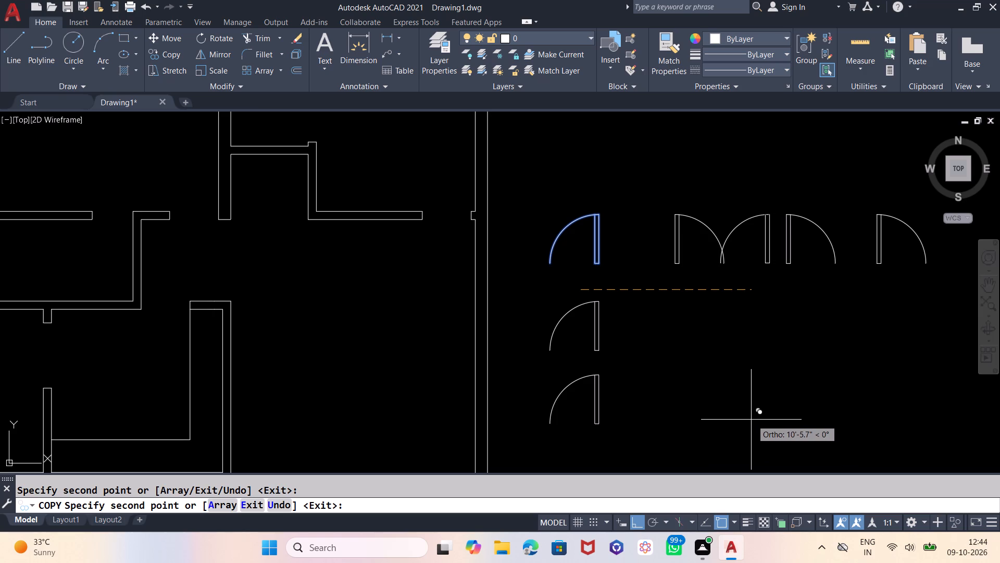
{"action": "key", "text": "F8"}
{"action": "left_click", "coordinate": [771, 425]}
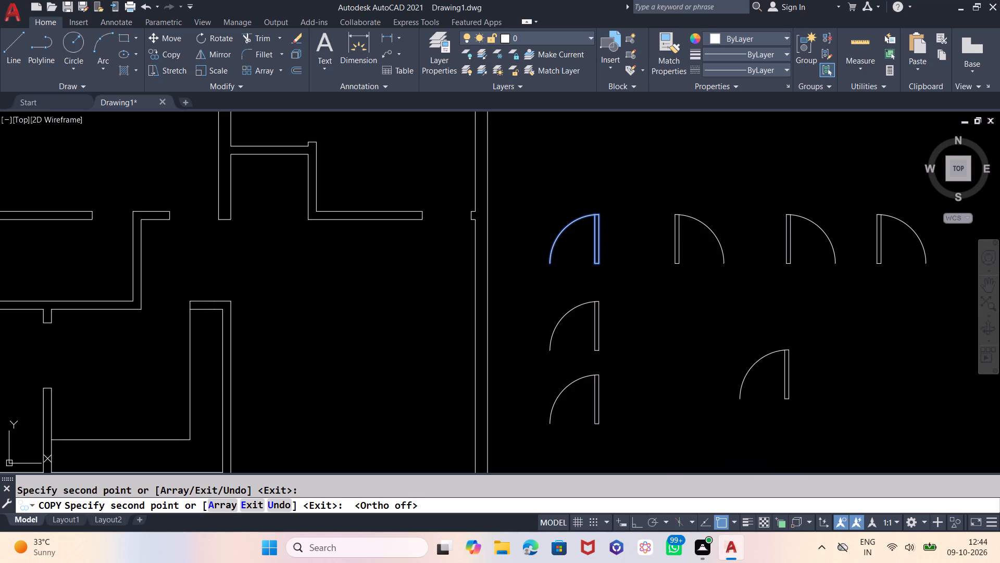
{"action": "key", "text": "Escape"}
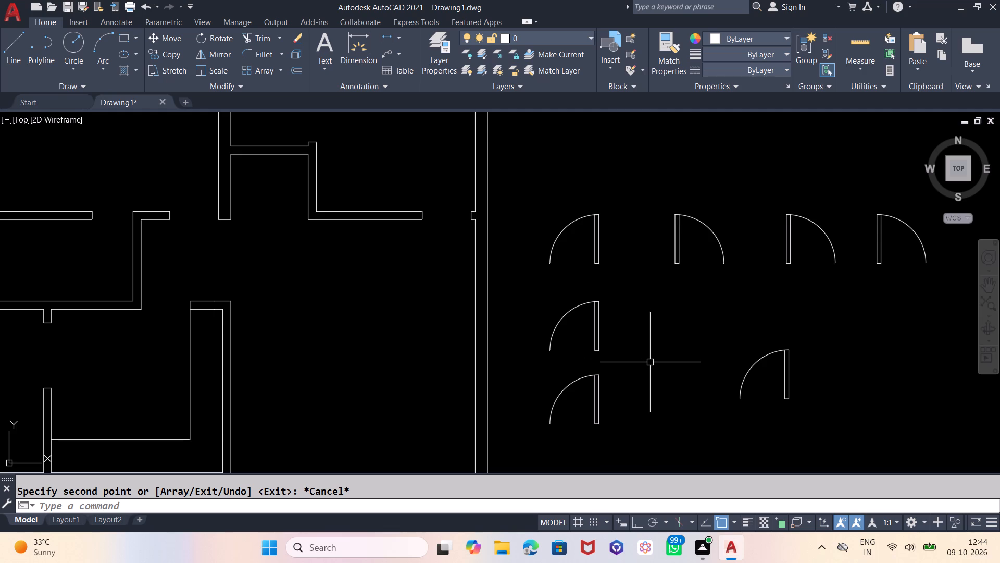
Move the original left-hand door symbol by its leaf's outer bottom corner into the upper-right room's opening beside the outer wall.
{"action": "left_click", "coordinate": [608, 193]}
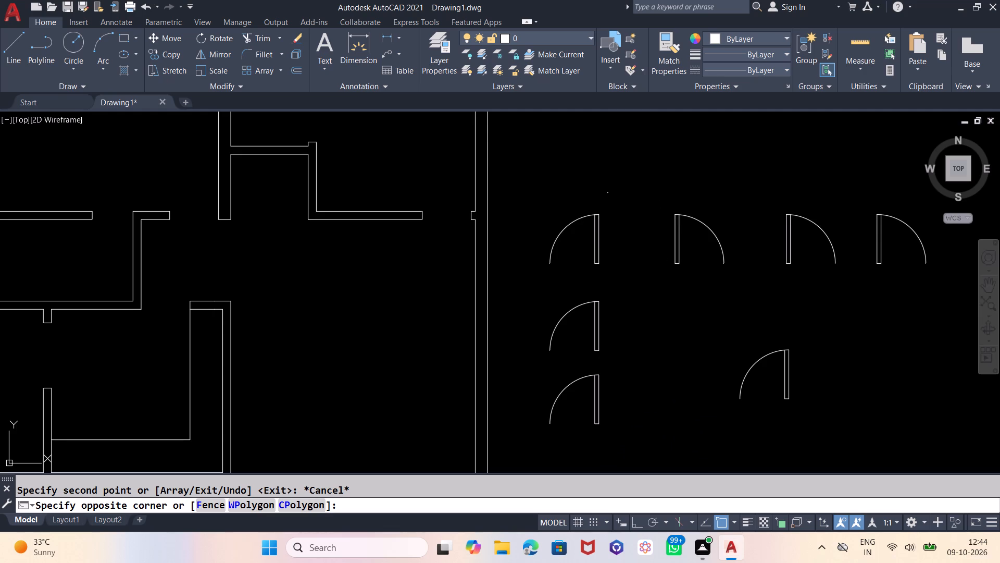
{"action": "left_click", "coordinate": [546, 274]}
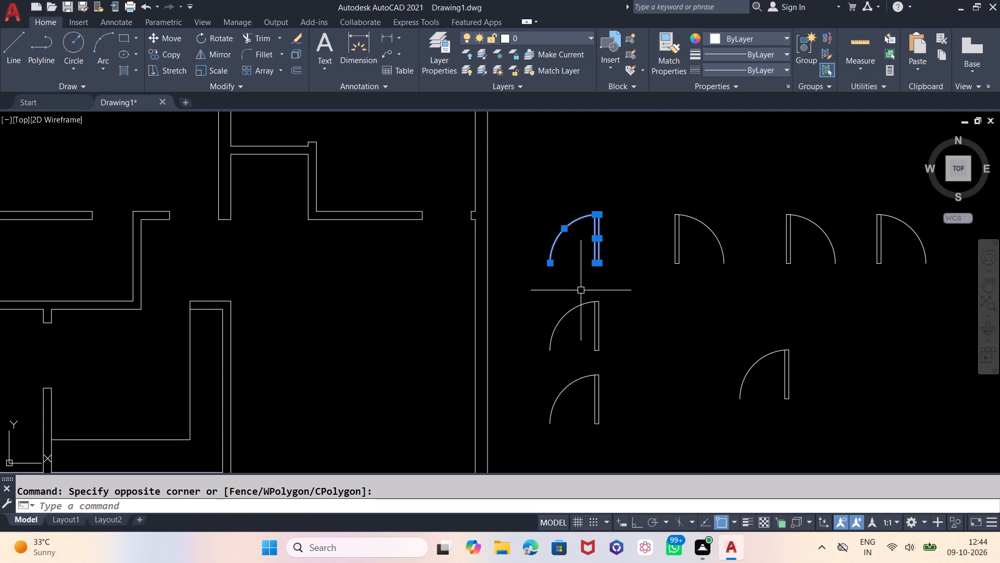
{"action": "left_click", "coordinate": [581, 290]}
{"action": "key", "text": "m"}
{"action": "key", "text": "Return"}
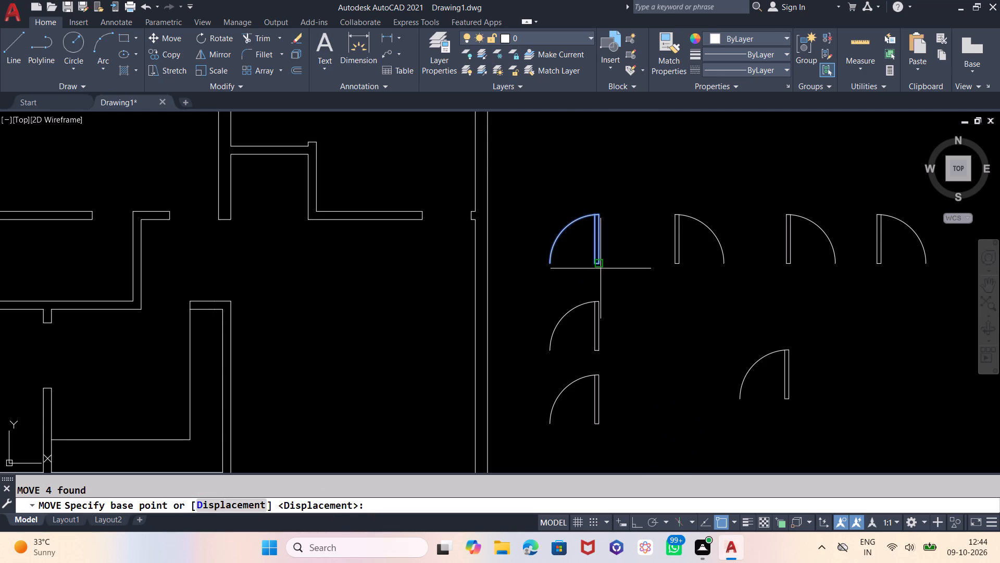
{"action": "left_click", "coordinate": [599, 264]}
{"action": "scroll", "coordinate": [459, 198], "scroll_direction": "up", "scroll_amount": 2}
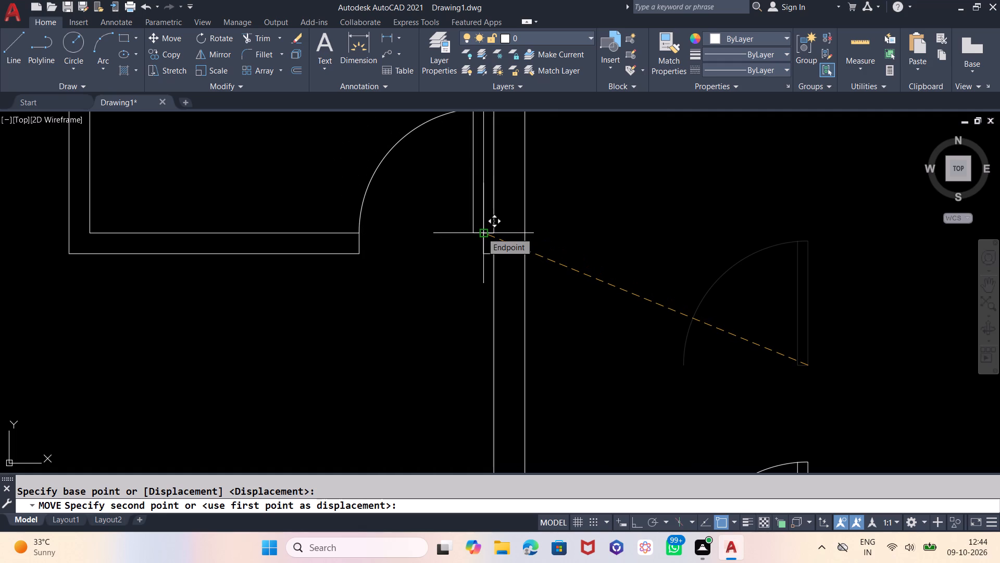
{"action": "left_click", "coordinate": [482, 232]}
Move the separately placed left-hand door copy into the upper-left room's opening, its leaf's bottom corner on the end of the vertical wall.
{"action": "scroll", "coordinate": [604, 254], "scroll_direction": "down", "scroll_amount": 3}
{"action": "scroll", "coordinate": [581, 164], "scroll_direction": "down", "scroll_amount": 1}
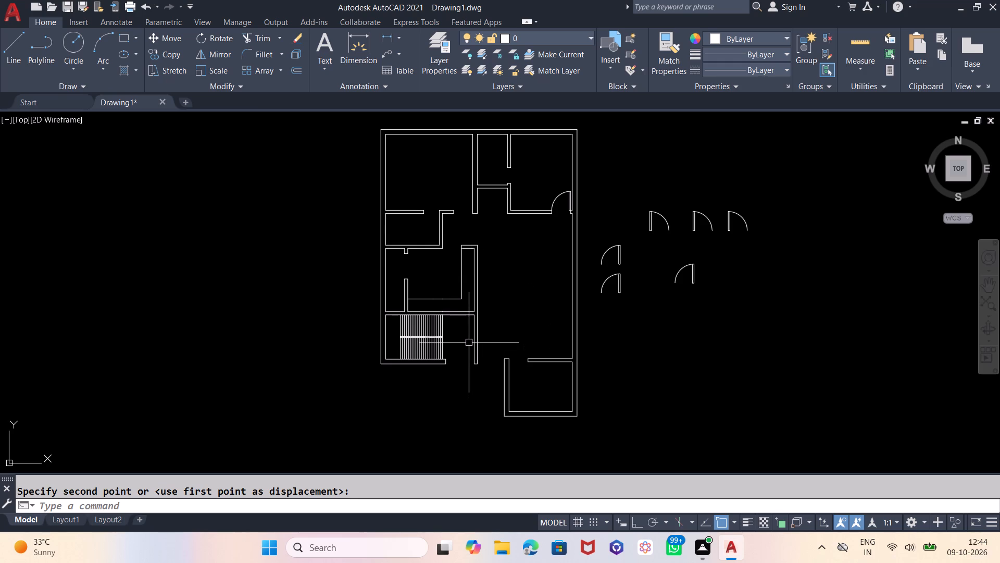
{"action": "scroll", "coordinate": [463, 369], "scroll_direction": "up", "scroll_amount": 1}
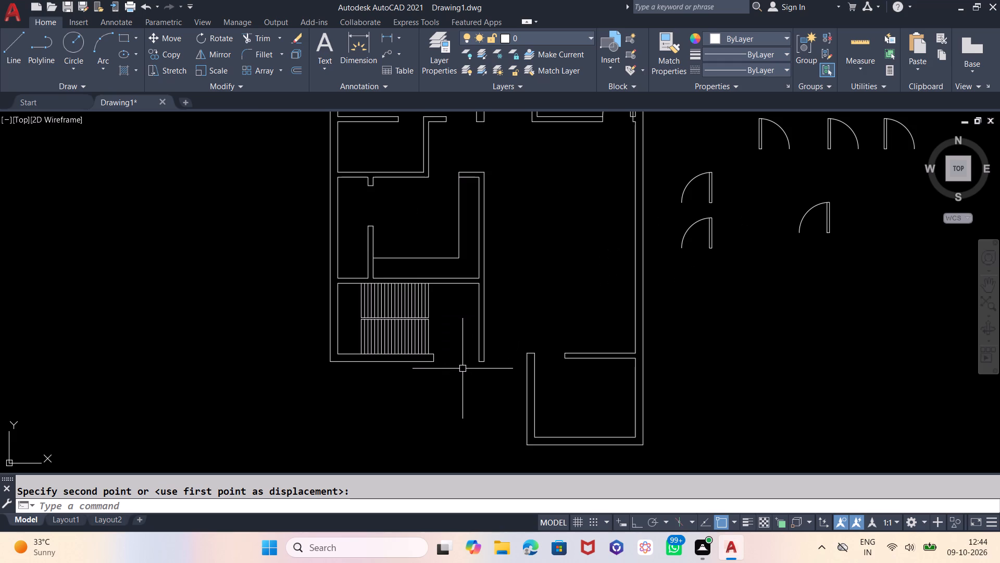
{"action": "scroll", "coordinate": [469, 404], "scroll_direction": "down", "scroll_amount": 1}
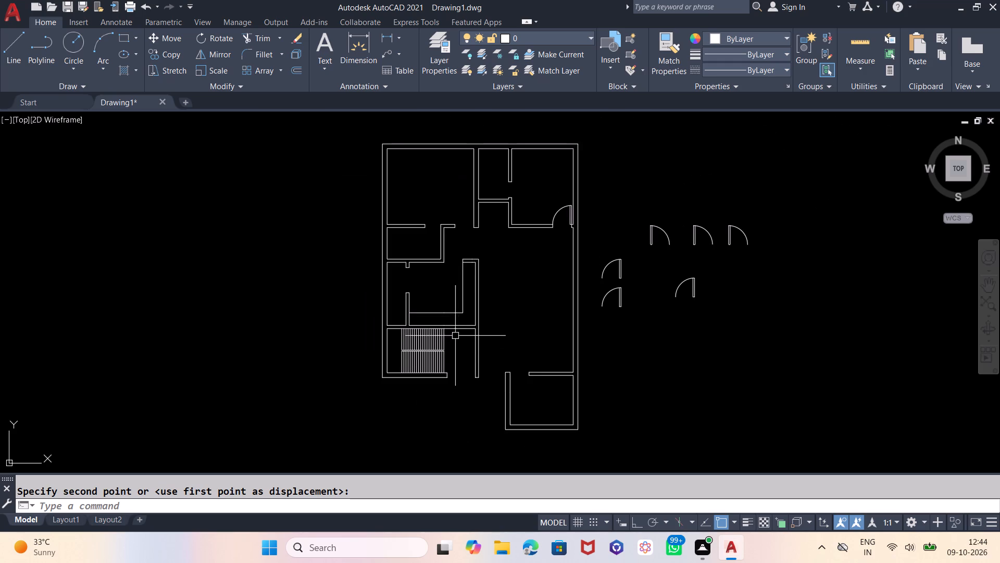
{"action": "scroll", "coordinate": [447, 278], "scroll_direction": "up", "scroll_amount": 1}
{"action": "scroll", "coordinate": [445, 316], "scroll_direction": "down", "scroll_amount": 1}
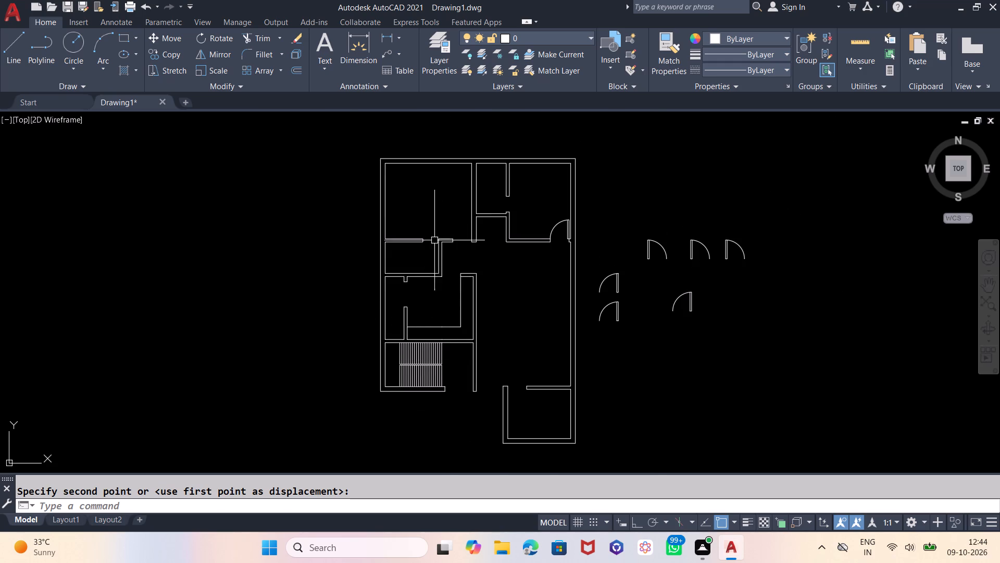
{"action": "scroll", "coordinate": [434, 241], "scroll_direction": "up", "scroll_amount": 1}
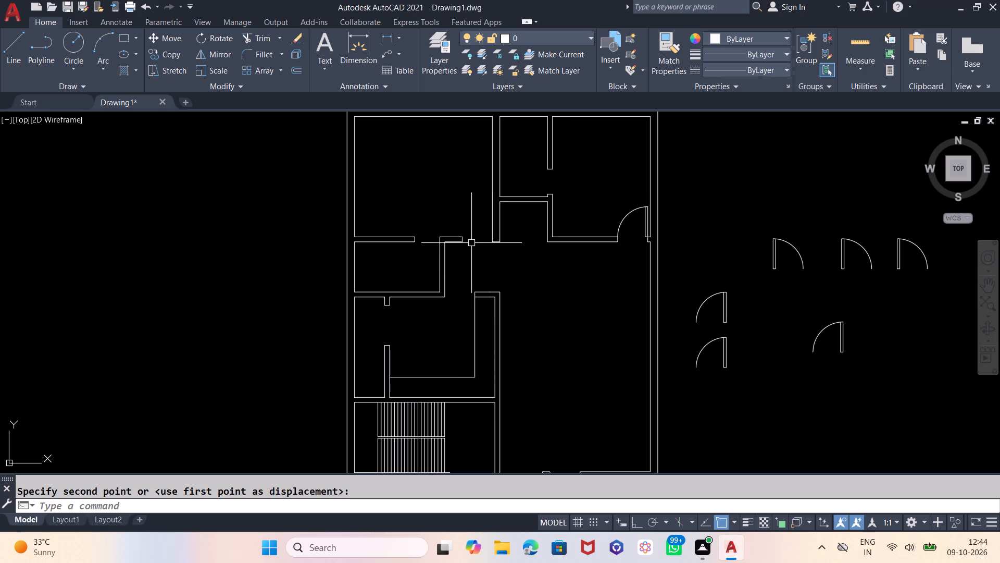
{"action": "left_click_drag", "start_coordinate": [857, 308], "coordinate": [847, 313]}
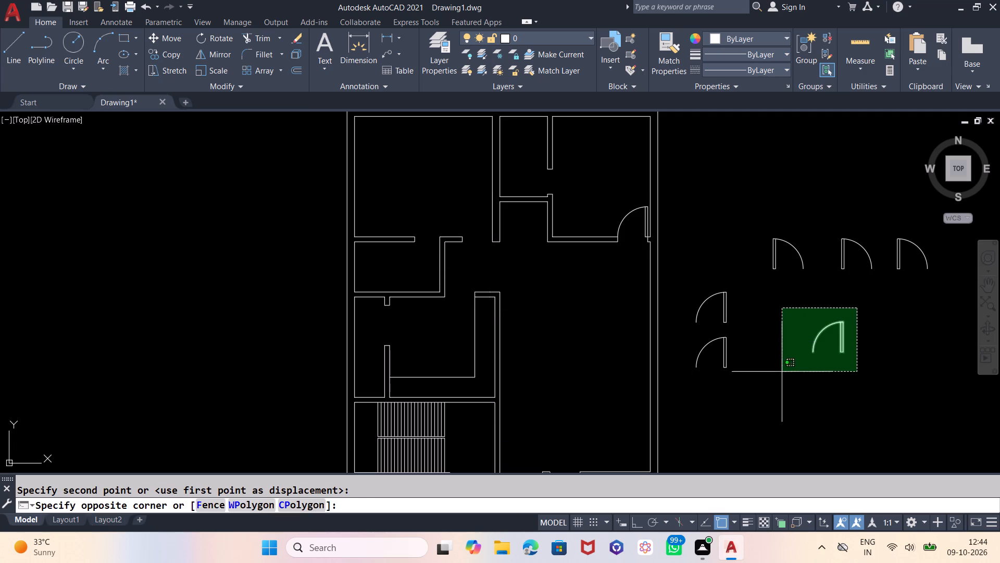
{"action": "left_click", "coordinate": [779, 384]}
{"action": "key", "text": "m"}
{"action": "key", "text": "Return"}
{"action": "scroll", "coordinate": [845, 357], "scroll_direction": "up", "scroll_amount": 1}
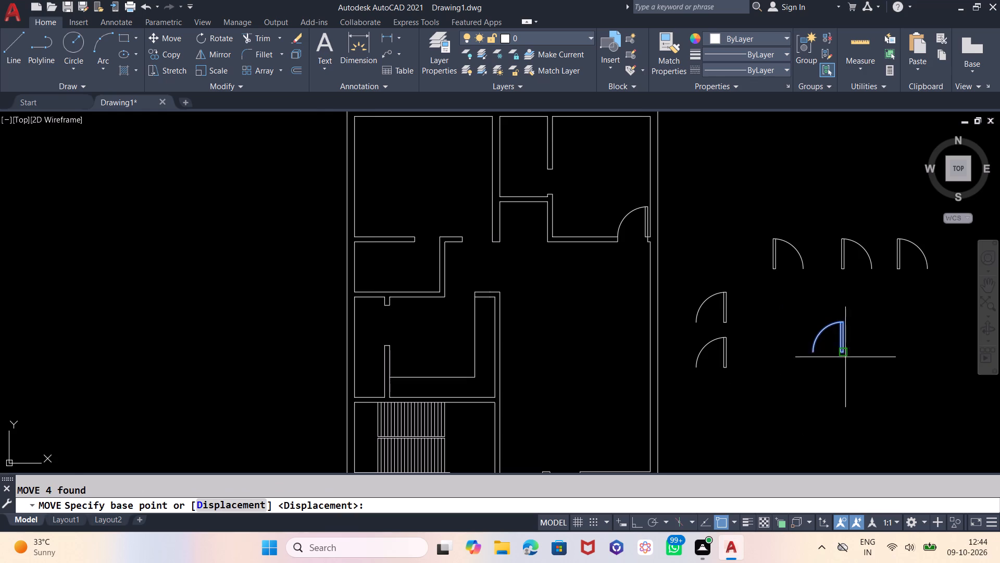
{"action": "scroll", "coordinate": [845, 357], "scroll_direction": "up", "scroll_amount": 3}
{"action": "left_click", "coordinate": [810, 327]}
{"action": "scroll", "coordinate": [887, 395], "scroll_direction": "down", "scroll_amount": 4}
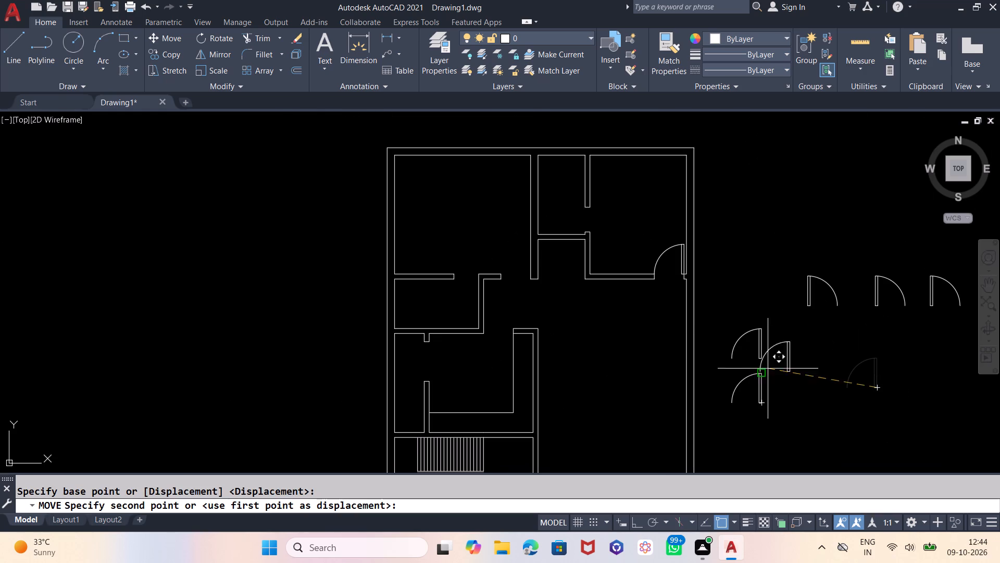
{"action": "scroll", "coordinate": [521, 278], "scroll_direction": "up", "scroll_amount": 3}
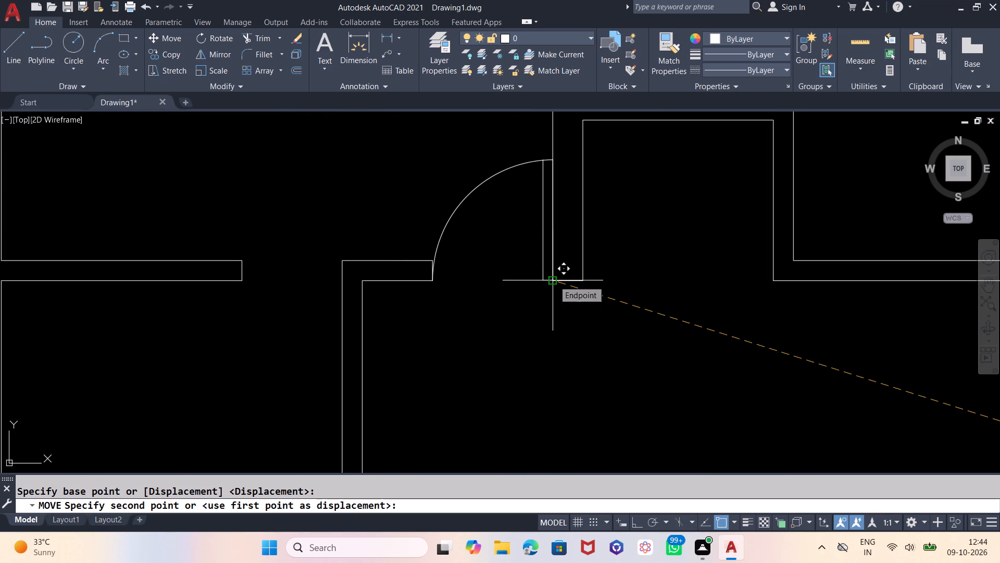
{"action": "left_click", "coordinate": [554, 280]}
Examine the plan's remaining door openings around the inner rooms and the staircase.
{"action": "scroll", "coordinate": [545, 286], "scroll_direction": "down", "scroll_amount": 2}
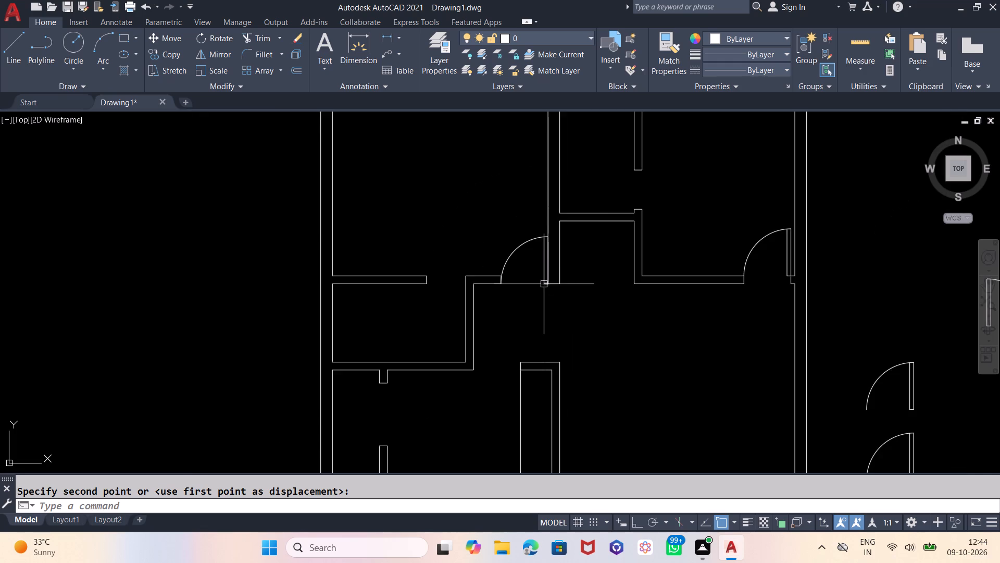
{"action": "scroll", "coordinate": [544, 279], "scroll_direction": "down", "scroll_amount": 1}
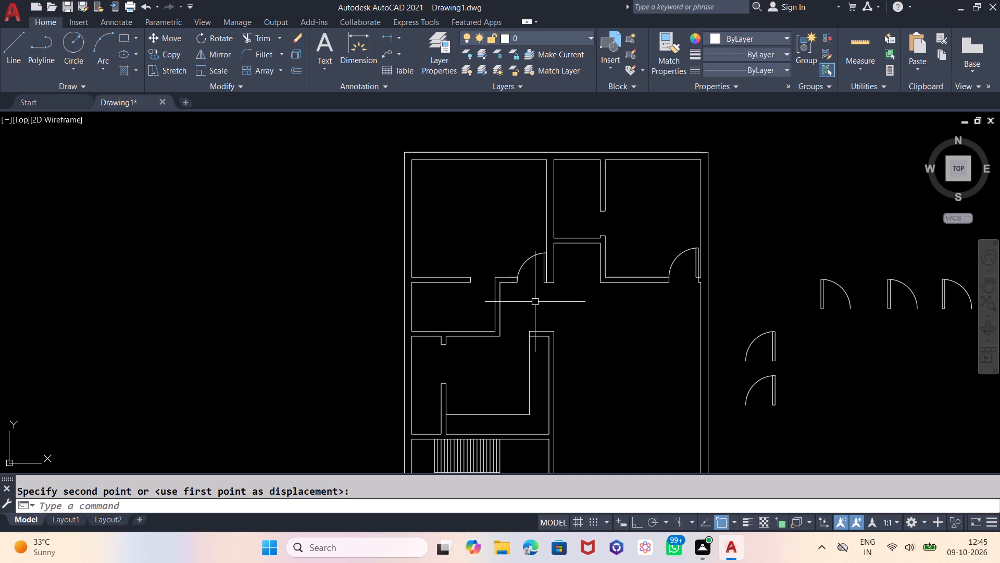
{"action": "scroll", "coordinate": [505, 219], "scroll_direction": "down", "scroll_amount": 1}
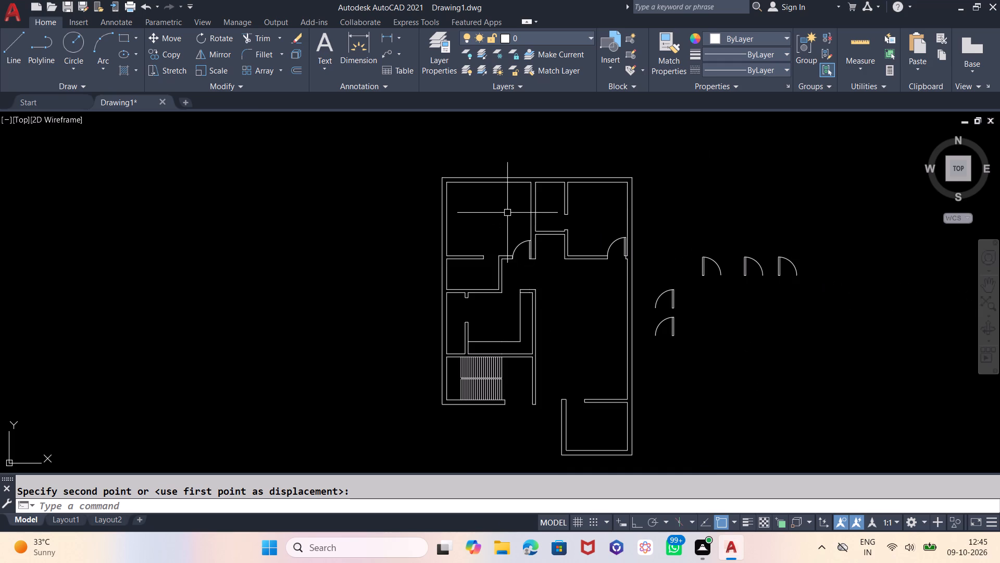
{"action": "scroll", "coordinate": [518, 326], "scroll_direction": "up", "scroll_amount": 1}
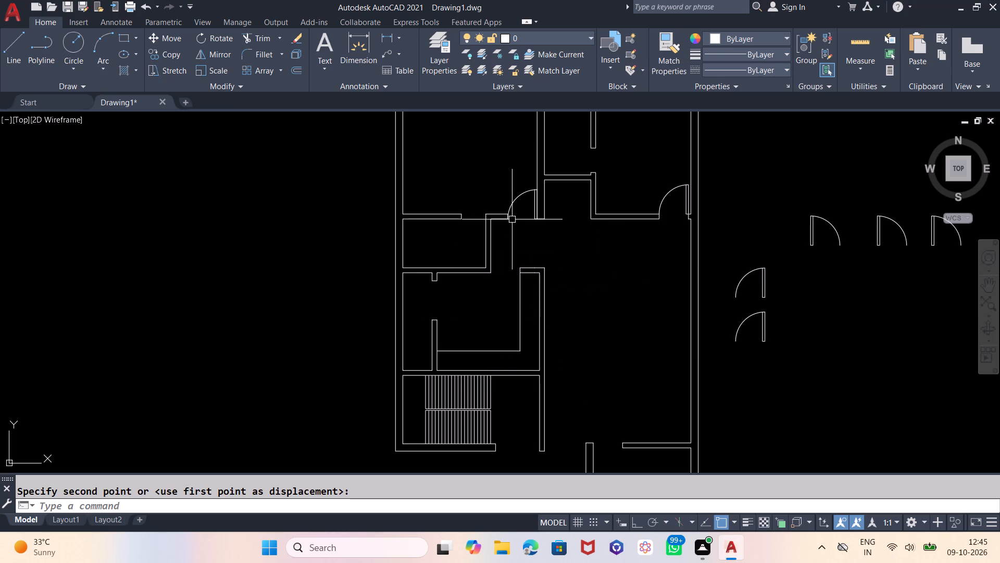
{"action": "scroll", "coordinate": [512, 220], "scroll_direction": "down", "scroll_amount": 1}
{"action": "scroll", "coordinate": [514, 292], "scroll_direction": "up", "scroll_amount": 1}
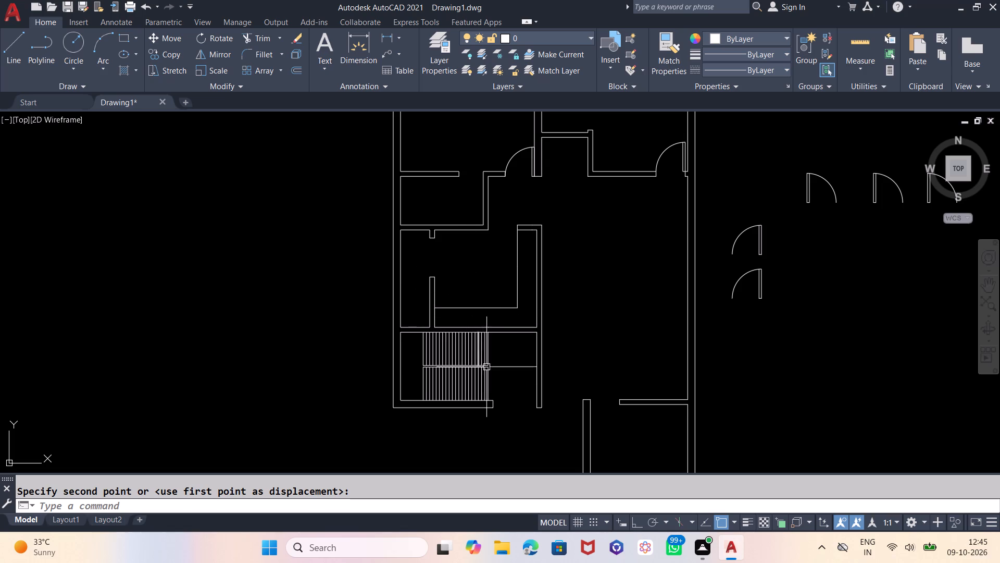
{"action": "scroll", "coordinate": [476, 391], "scroll_direction": "down", "scroll_amount": 1}
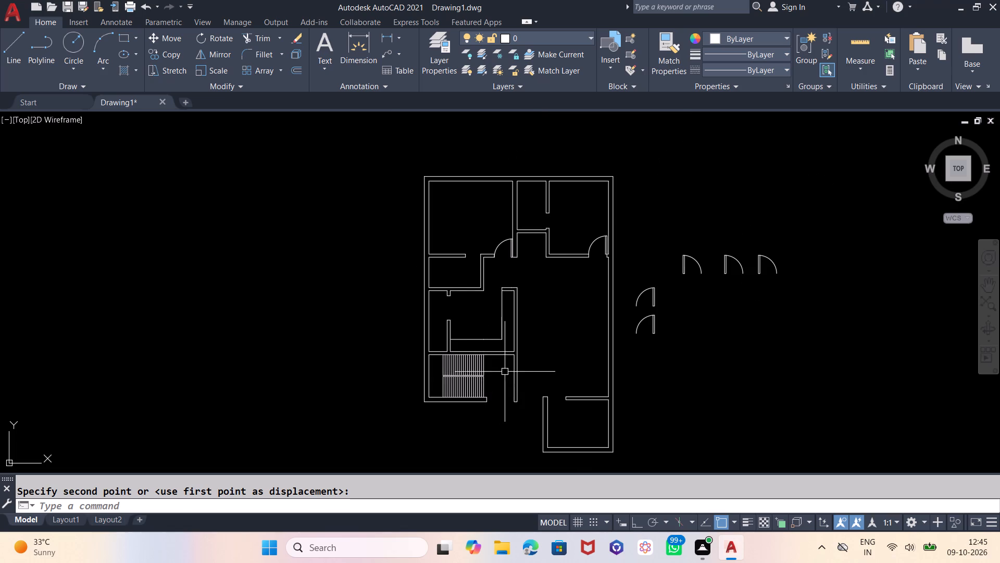
{"action": "scroll", "coordinate": [526, 365], "scroll_direction": "up", "scroll_amount": 1}
{"action": "scroll", "coordinate": [518, 370], "scroll_direction": "down", "scroll_amount": 1}
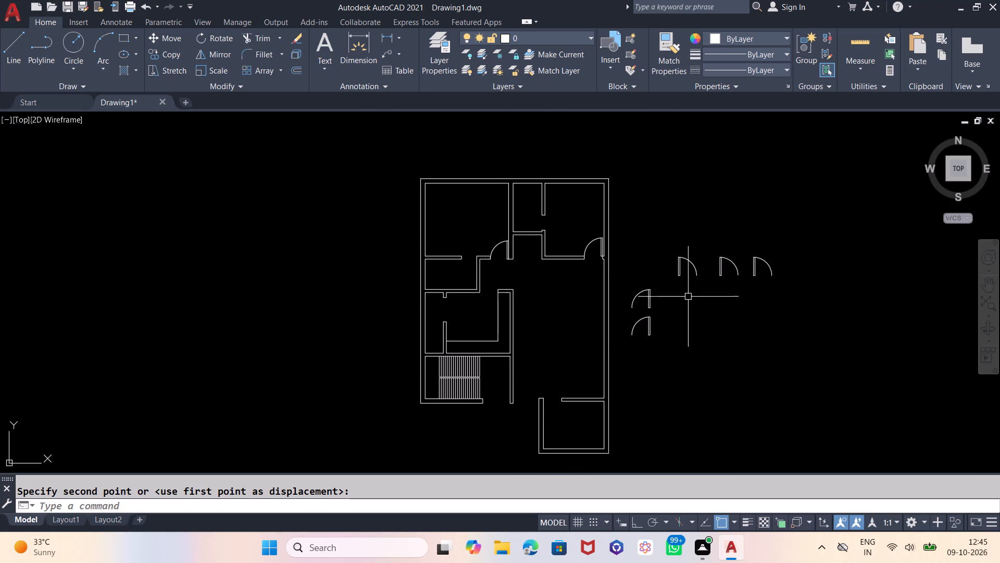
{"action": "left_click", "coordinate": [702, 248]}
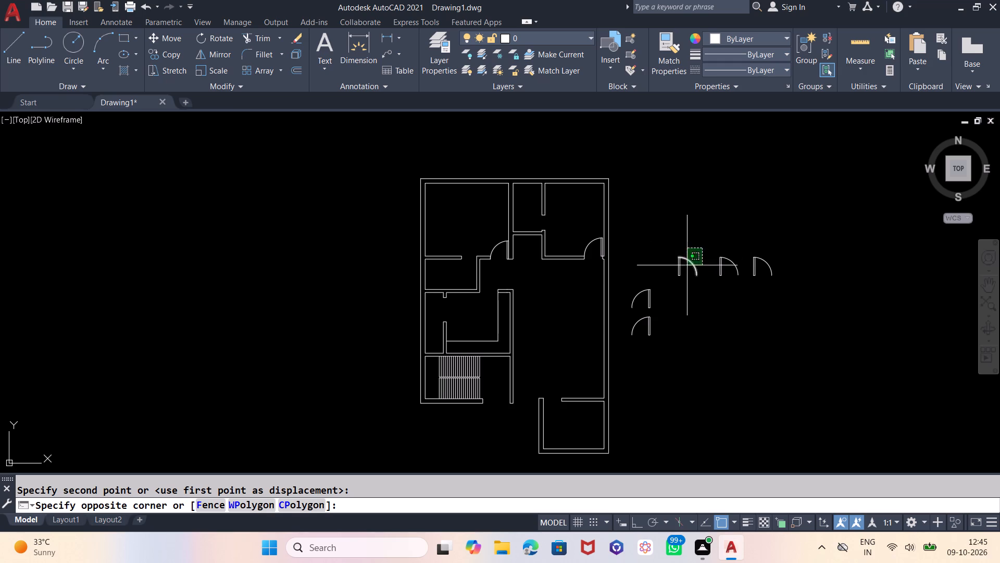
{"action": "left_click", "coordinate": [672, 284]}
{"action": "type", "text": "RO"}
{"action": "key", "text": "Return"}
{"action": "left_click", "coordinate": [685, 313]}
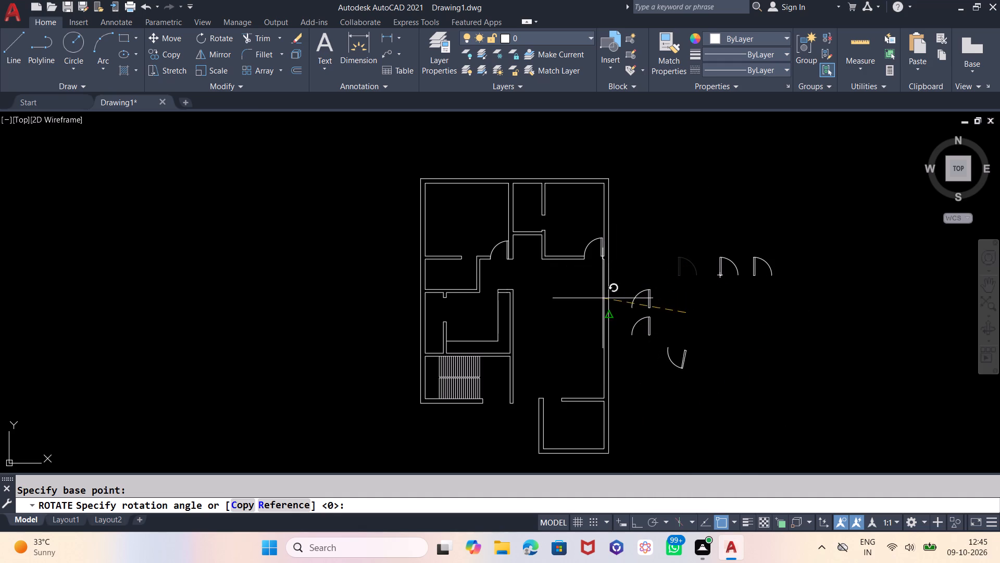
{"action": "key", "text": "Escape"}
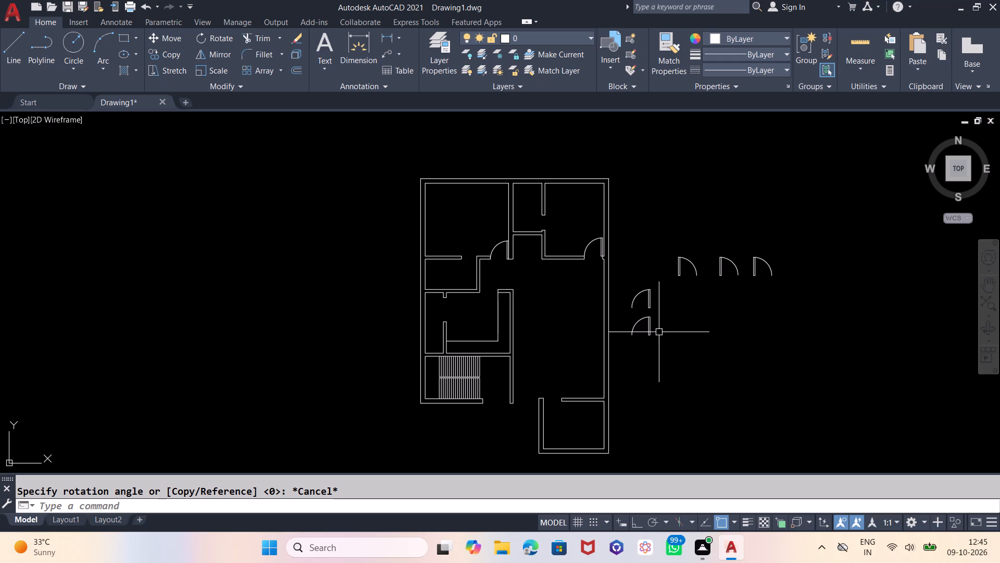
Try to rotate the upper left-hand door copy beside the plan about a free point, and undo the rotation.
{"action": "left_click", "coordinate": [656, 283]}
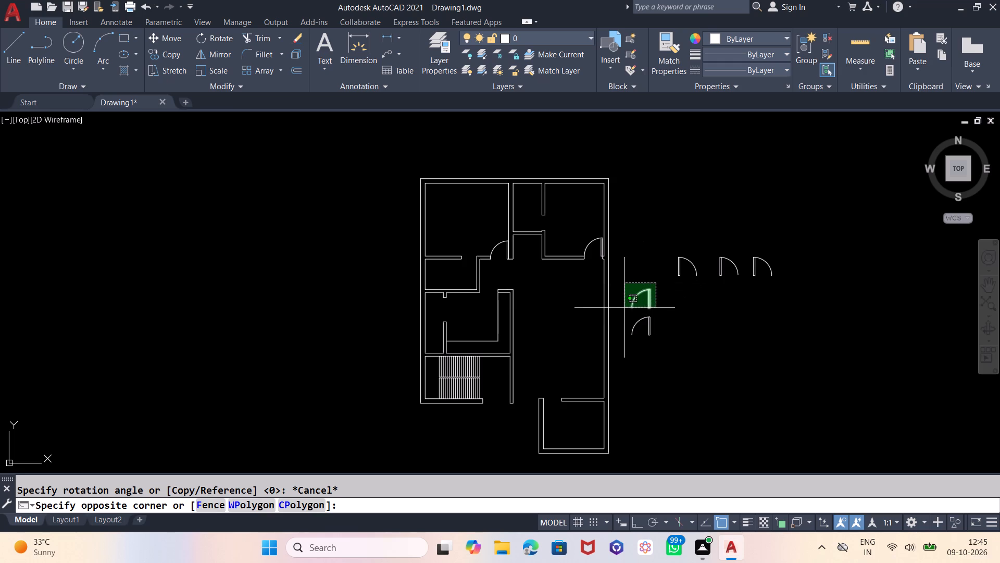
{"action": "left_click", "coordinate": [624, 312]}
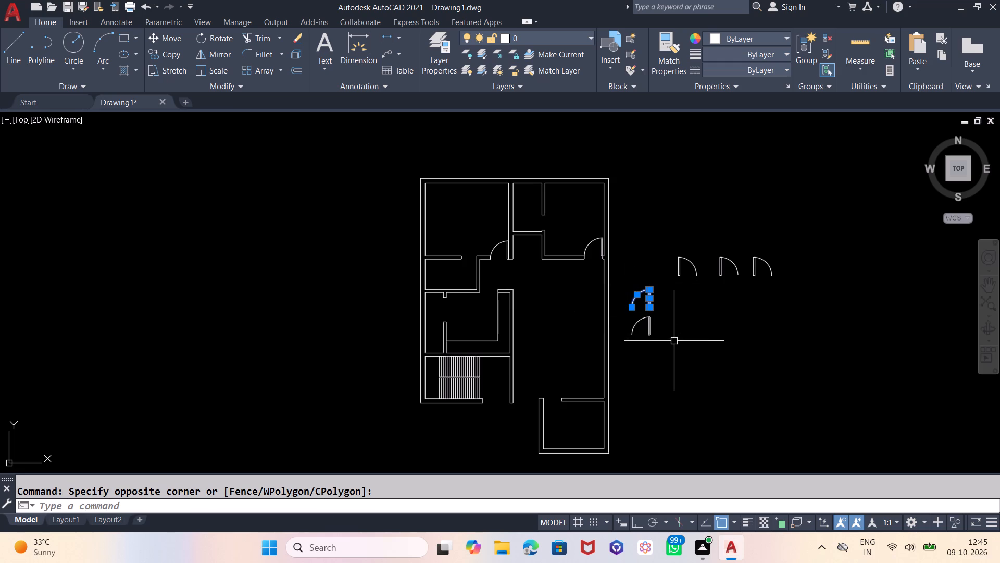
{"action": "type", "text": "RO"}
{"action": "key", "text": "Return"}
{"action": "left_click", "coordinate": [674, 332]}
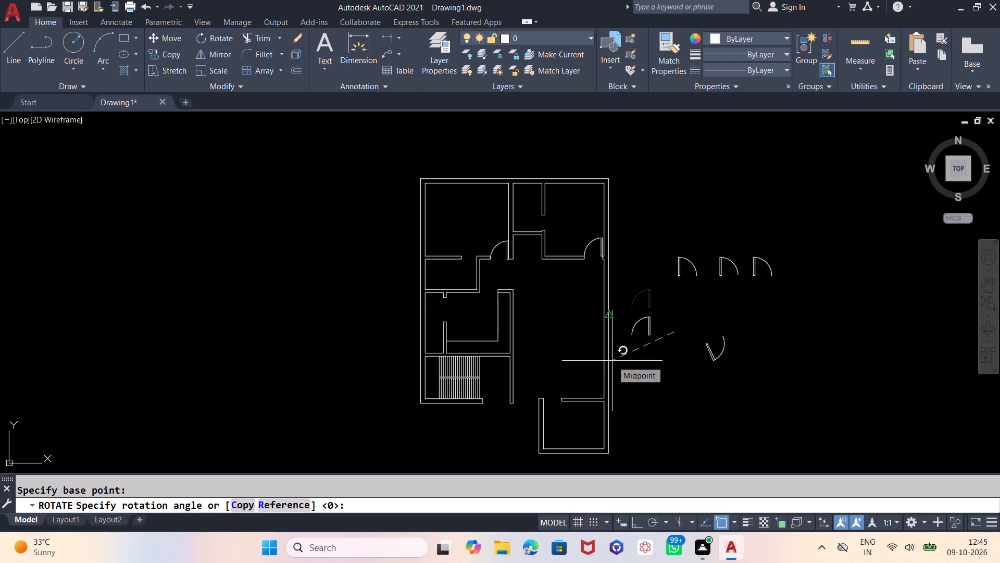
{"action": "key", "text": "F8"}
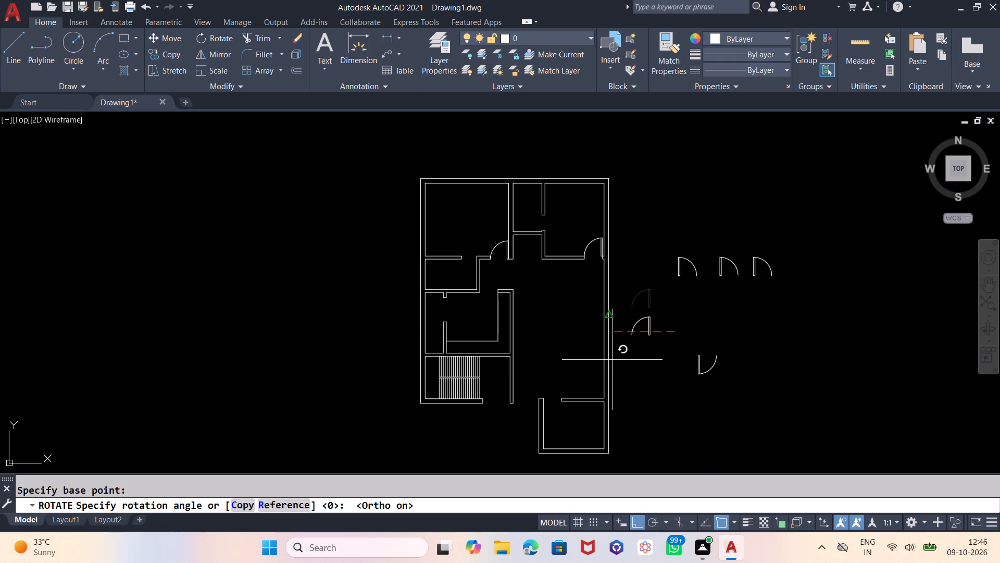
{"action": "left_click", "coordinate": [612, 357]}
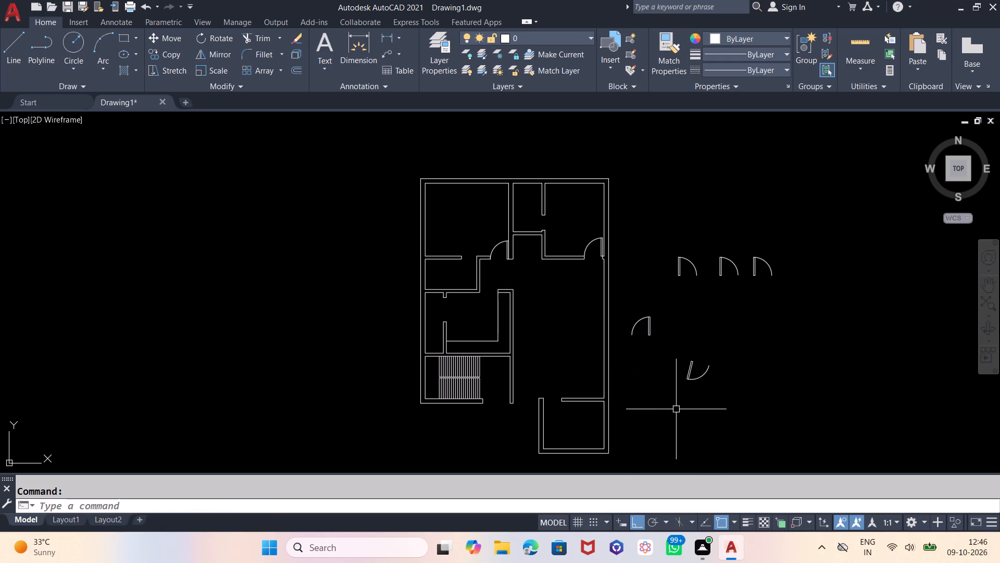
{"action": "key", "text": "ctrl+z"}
Rotate the upper left-hand door copy beside the plan by 180° about a free point, with orthogonal constraint on.
{"action": "left_click_drag", "start_coordinate": [659, 278], "coordinate": [654, 281]}
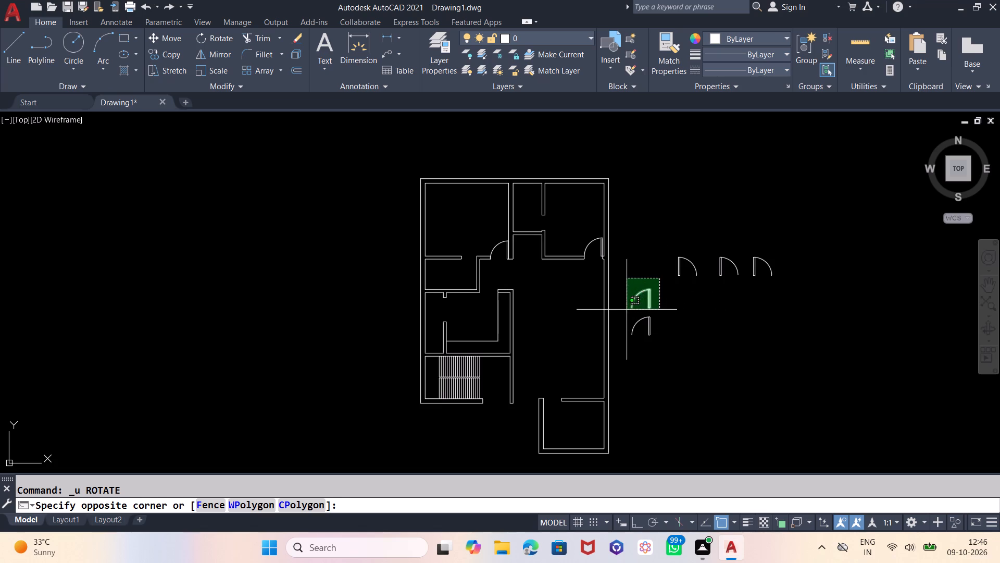
{"action": "left_click", "coordinate": [627, 310]}
{"action": "type", "text": "RO"}
{"action": "key", "text": "Return"}
{"action": "left_click", "coordinate": [795, 401]}
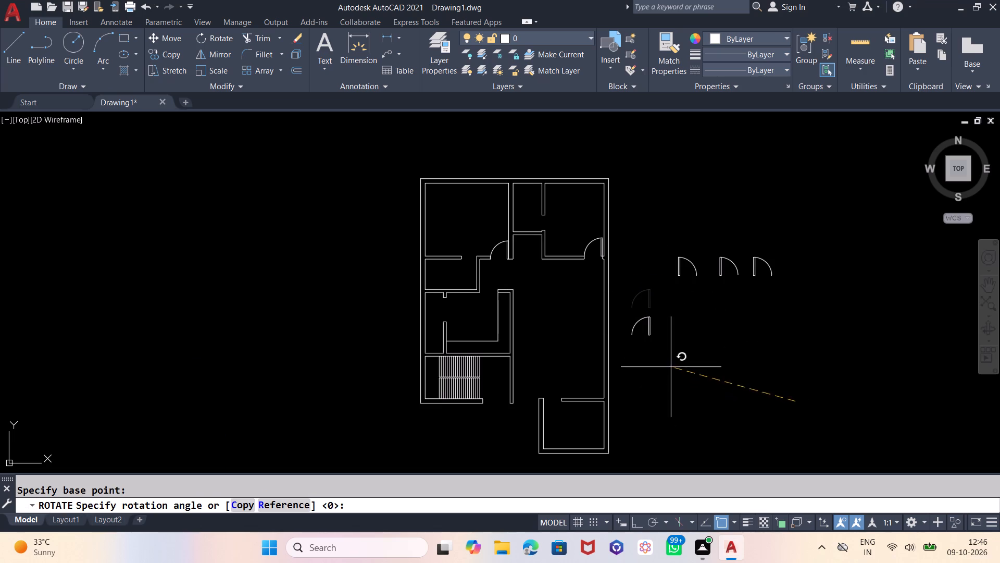
{"action": "scroll", "coordinate": [720, 284], "scroll_direction": "down", "scroll_amount": 2}
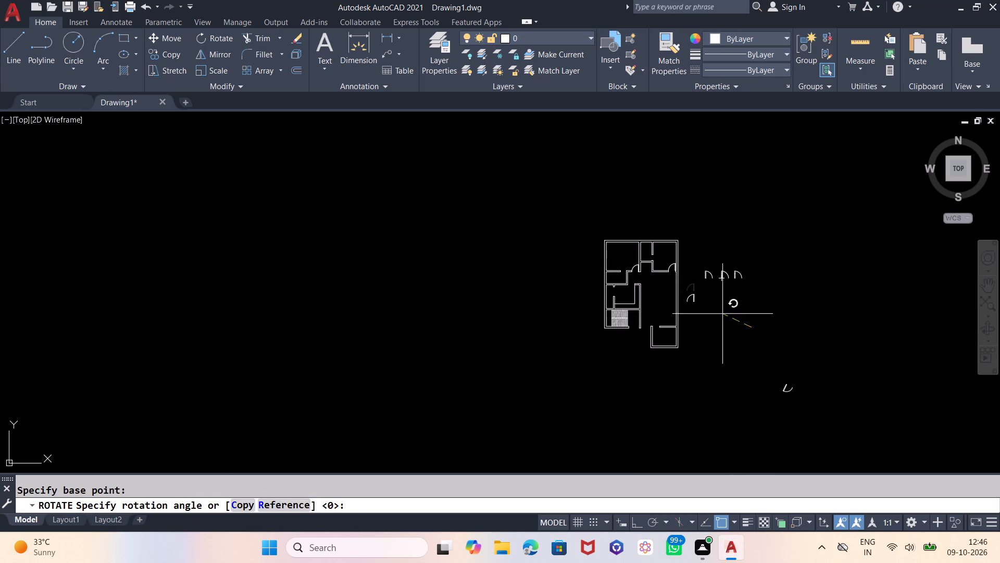
{"action": "key", "text": "F8"}
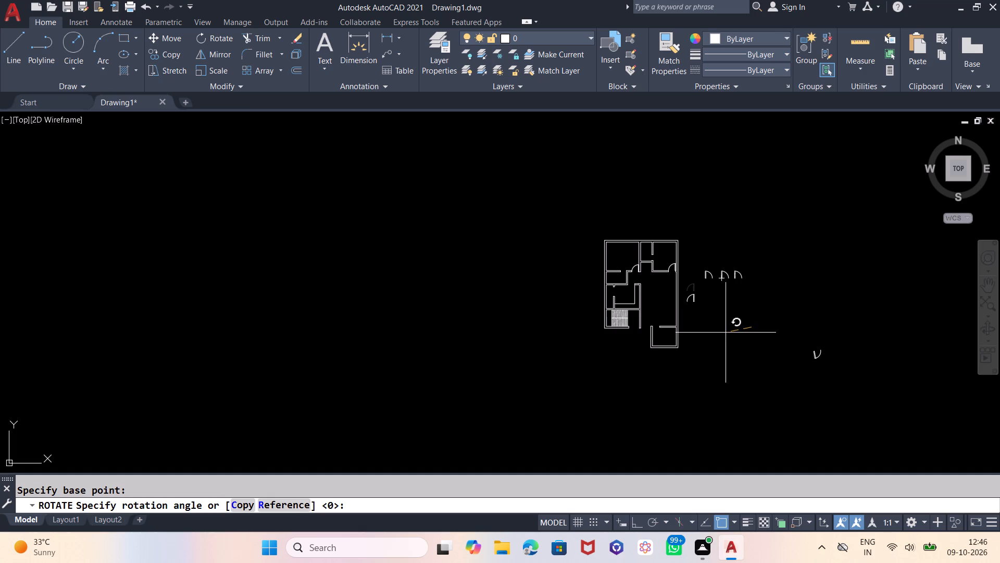
{"action": "left_click", "coordinate": [717, 333]}
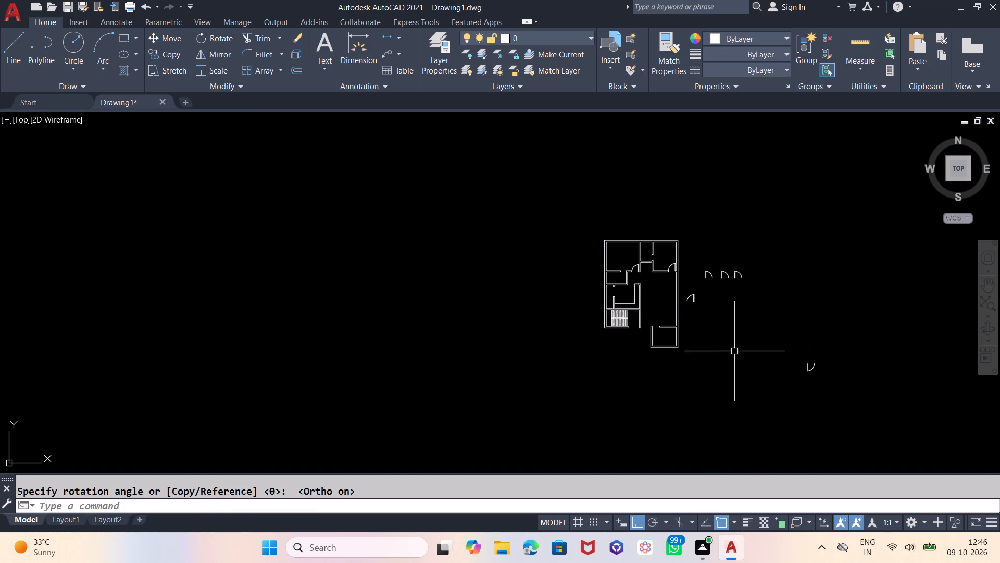
Move the rotated door by its leaf's upper outer corner into the bottom room's opening, against the left wall's inner top corner.
{"action": "left_click_drag", "start_coordinate": [815, 355], "coordinate": [806, 364]}
{"action": "left_click", "coordinate": [781, 384]}
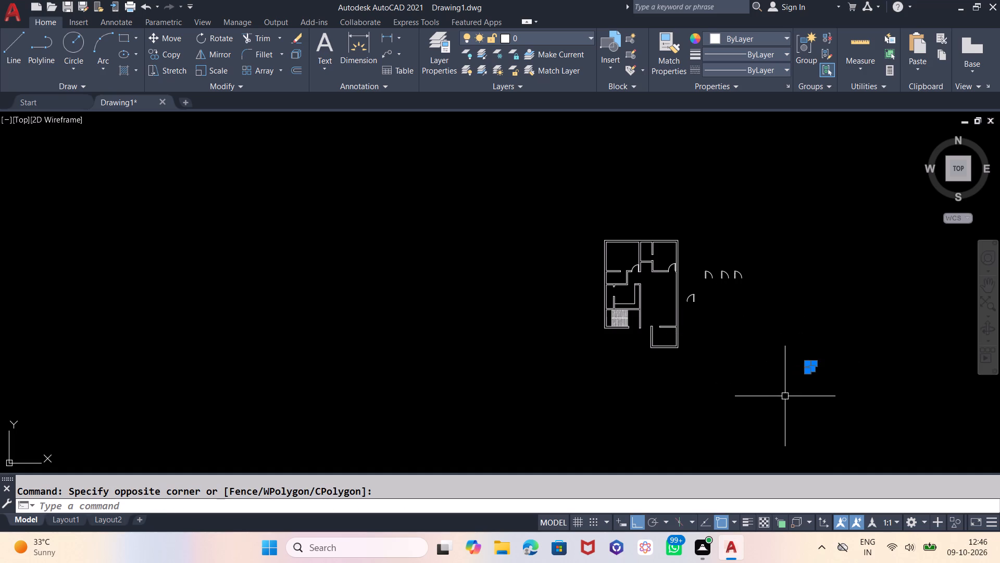
{"action": "key", "text": "m"}
{"action": "key", "text": "Return"}
{"action": "scroll", "coordinate": [818, 346], "scroll_direction": "up", "scroll_amount": 3}
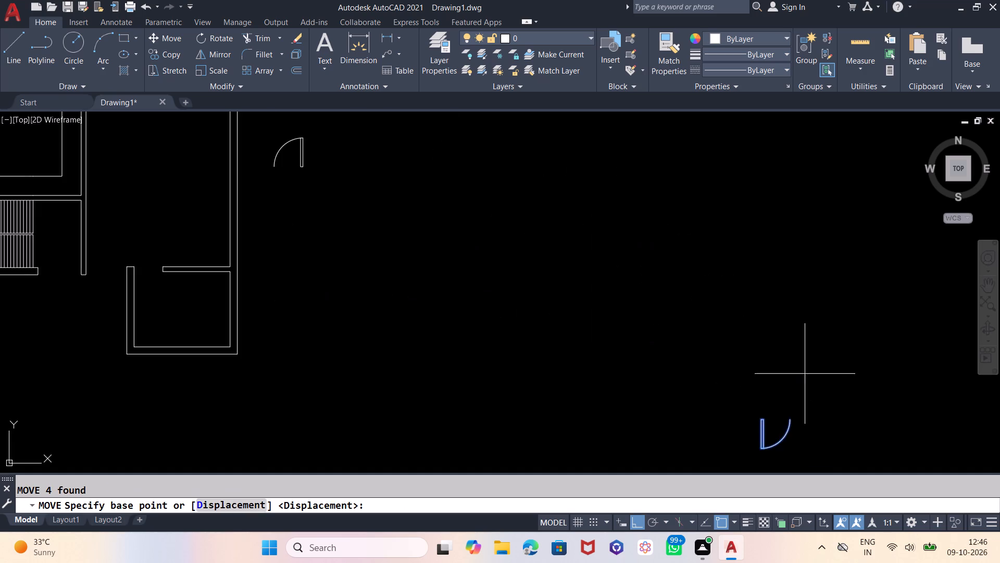
{"action": "scroll", "coordinate": [767, 429], "scroll_direction": "up", "scroll_amount": 3}
{"action": "left_click", "coordinate": [732, 399]}
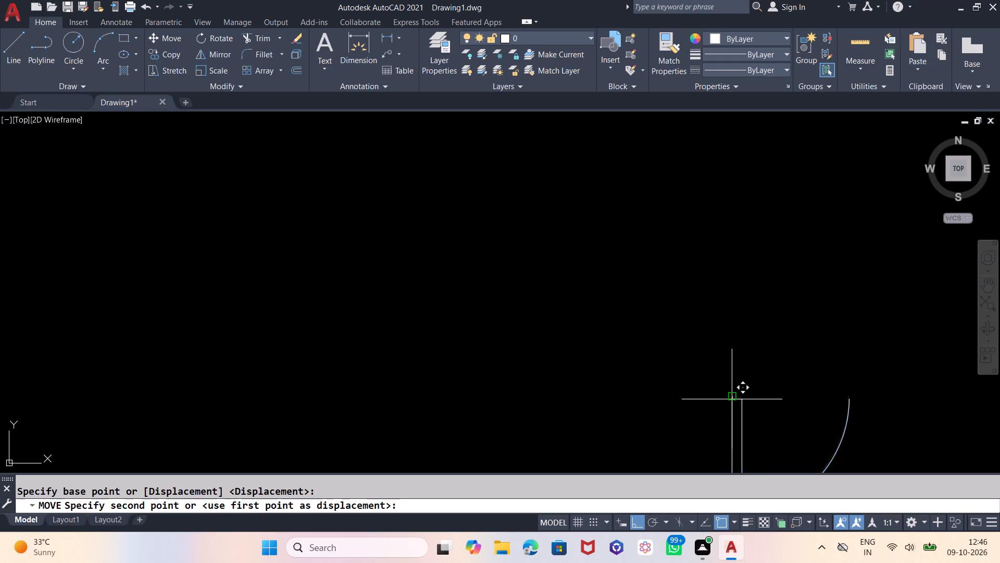
{"action": "scroll", "coordinate": [796, 359], "scroll_direction": "down", "scroll_amount": 4}
{"action": "key", "text": "F8"}
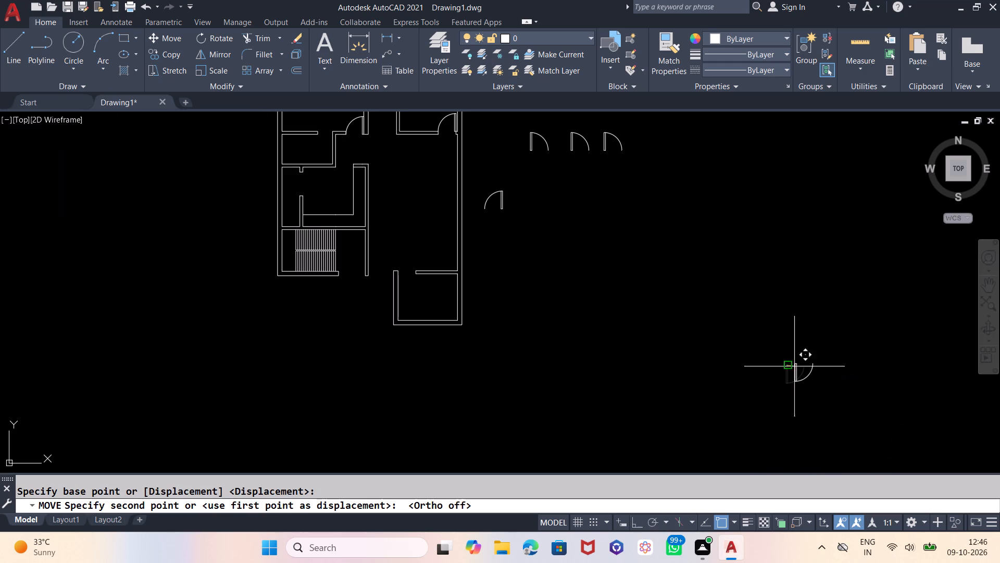
{"action": "scroll", "coordinate": [790, 389], "scroll_direction": "down", "scroll_amount": 3}
{"action": "scroll", "coordinate": [510, 309], "scroll_direction": "up", "scroll_amount": 3}
{"action": "scroll", "coordinate": [429, 327], "scroll_direction": "up", "scroll_amount": 5}
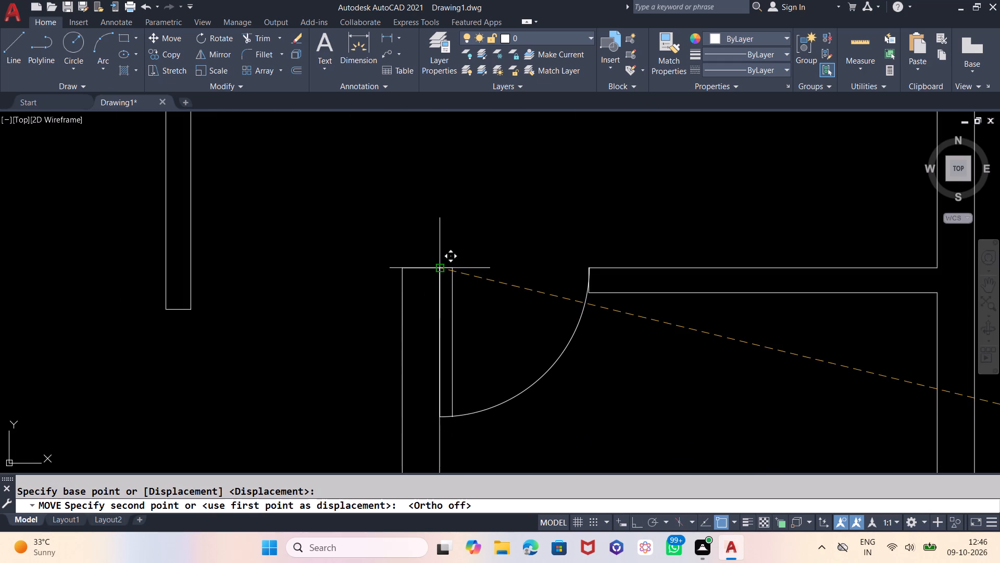
{"action": "left_click", "coordinate": [436, 270]}
Delete the spare left-hand door symbol and the row of three right-hand door symbols beside the plan.
{"action": "scroll", "coordinate": [622, 273], "scroll_direction": "down", "scroll_amount": 4}
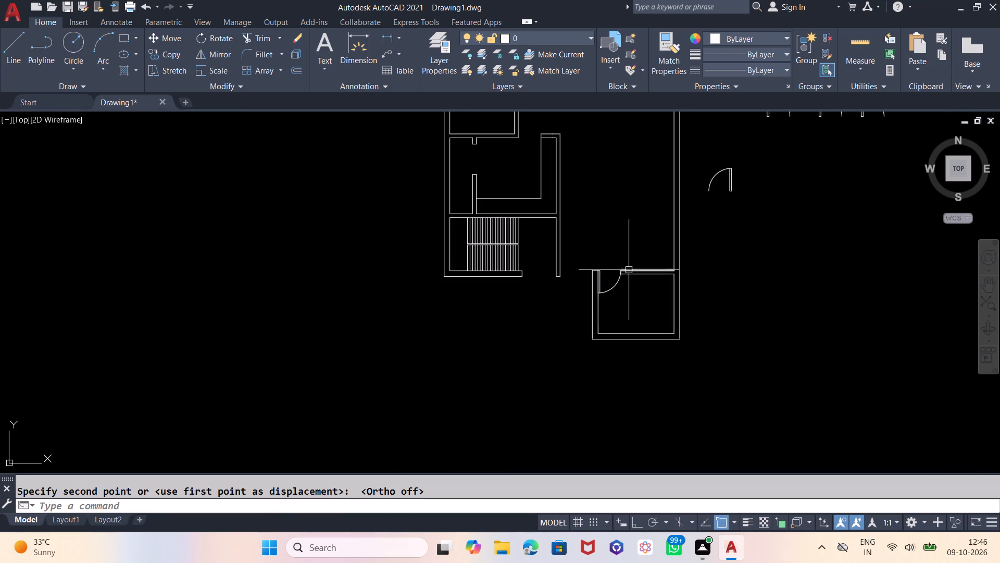
{"action": "scroll", "coordinate": [574, 383], "scroll_direction": "down", "scroll_amount": 2}
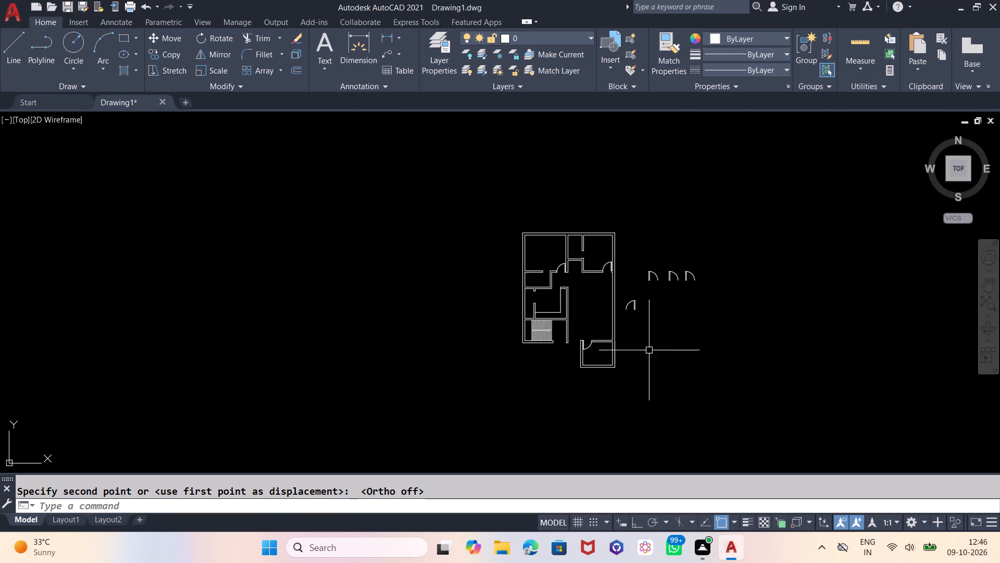
{"action": "scroll", "coordinate": [632, 311], "scroll_direction": "up", "scroll_amount": 2}
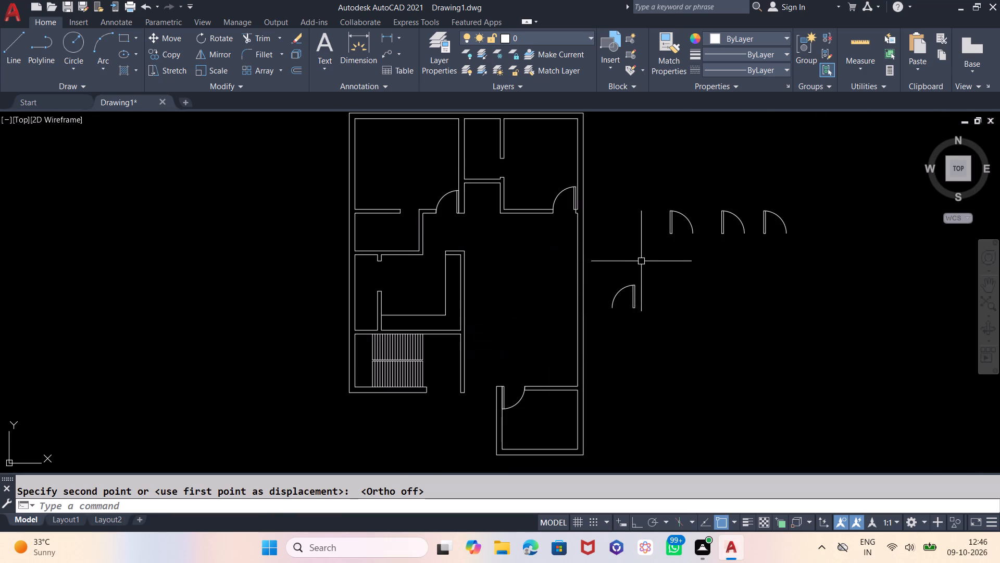
{"action": "left_click", "coordinate": [655, 266]}
{"action": "left_click", "coordinate": [612, 319]}
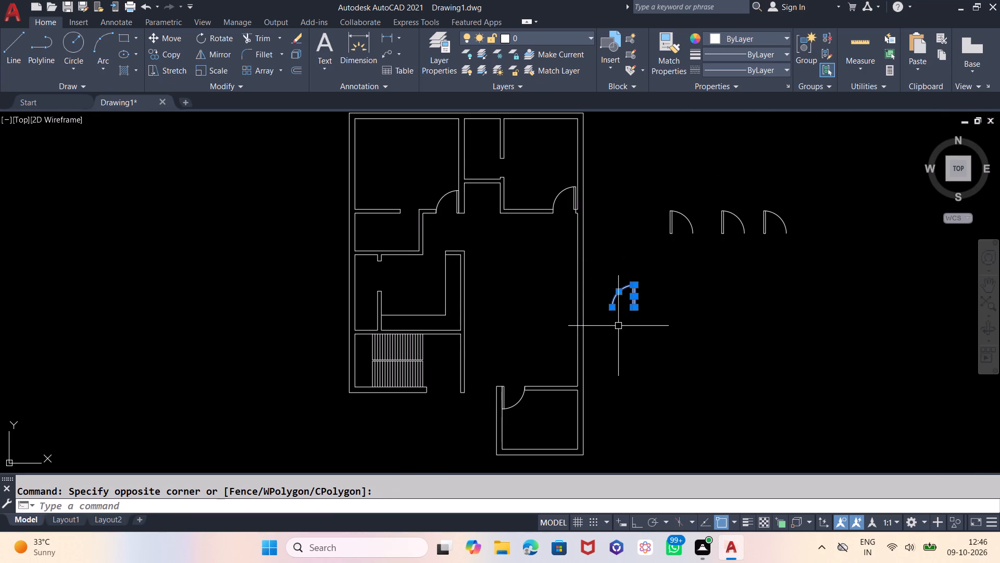
{"action": "key", "text": "Delete"}
{"action": "left_click_drag", "start_coordinate": [804, 214], "coordinate": [762, 216]}
{"action": "left_click", "coordinate": [655, 264]}
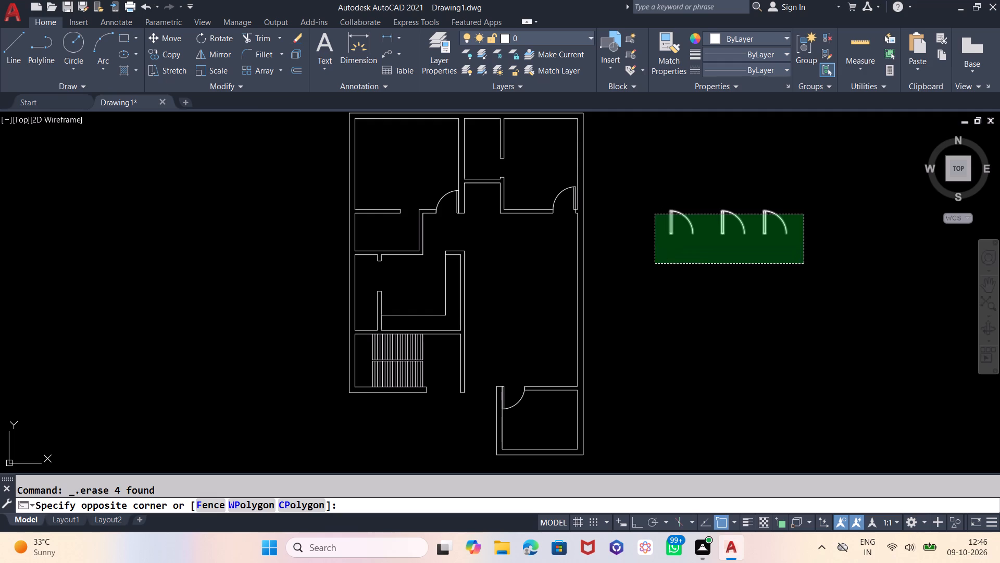
{"action": "key", "text": "Delete"}
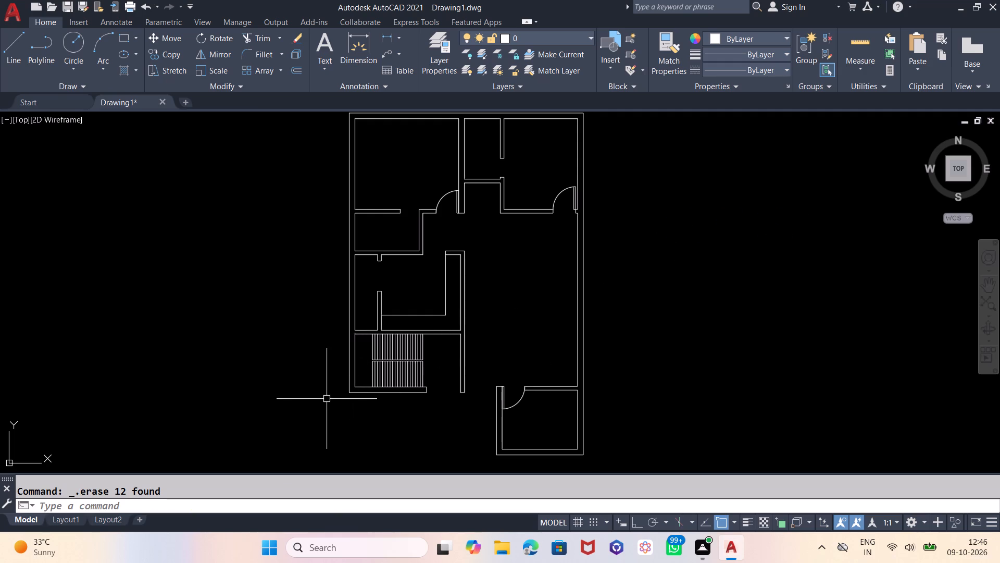
Draw two connected lines in the free area right of the plan: 30 inches straight down, followed by 30 inches to the right.
{"action": "scroll", "coordinate": [330, 398], "scroll_direction": "down", "scroll_amount": 1}
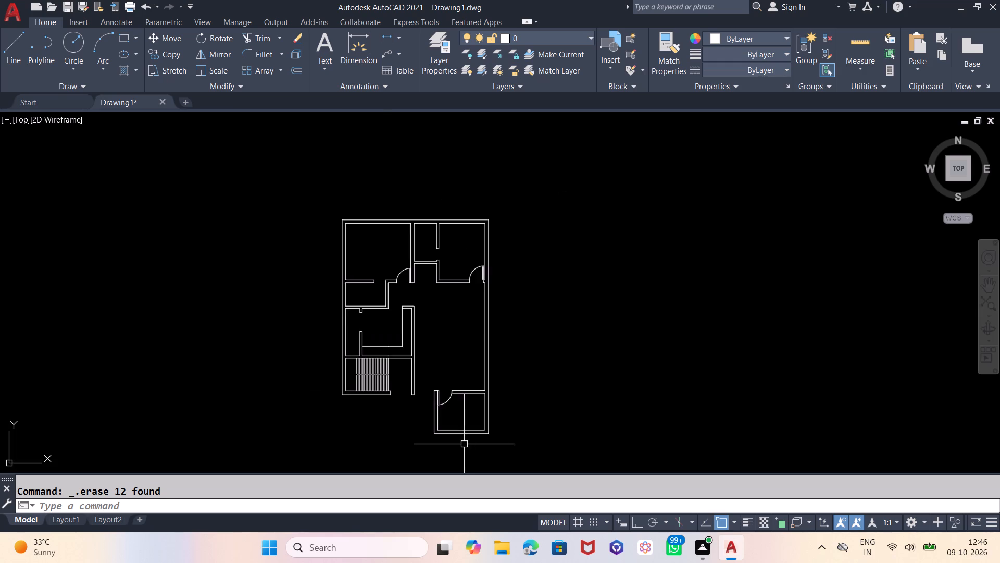
{"action": "scroll", "coordinate": [464, 444], "scroll_direction": "up", "scroll_amount": 1}
{"action": "scroll", "coordinate": [464, 443], "scroll_direction": "down", "scroll_amount": 1}
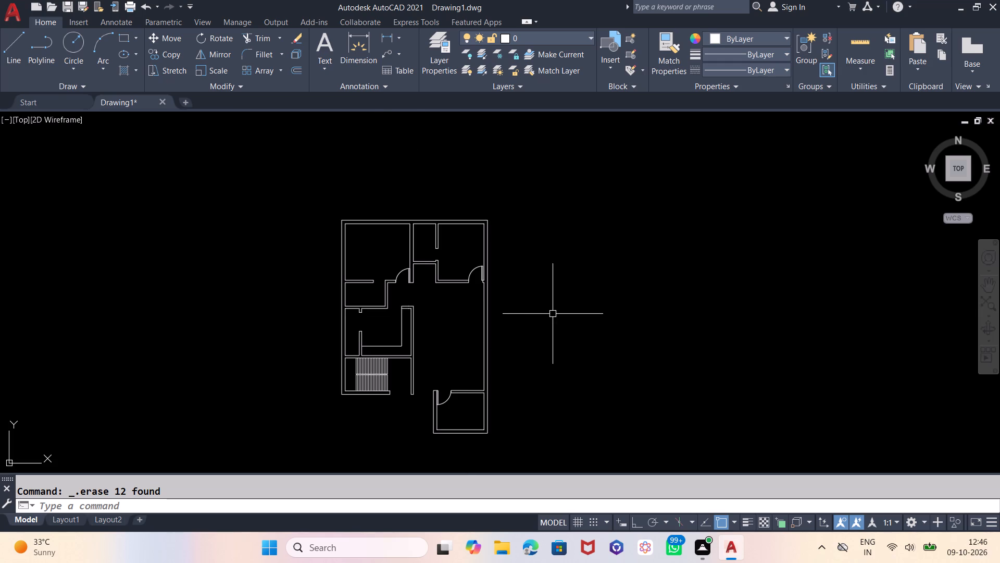
{"action": "left_click", "coordinate": [28, 40]}
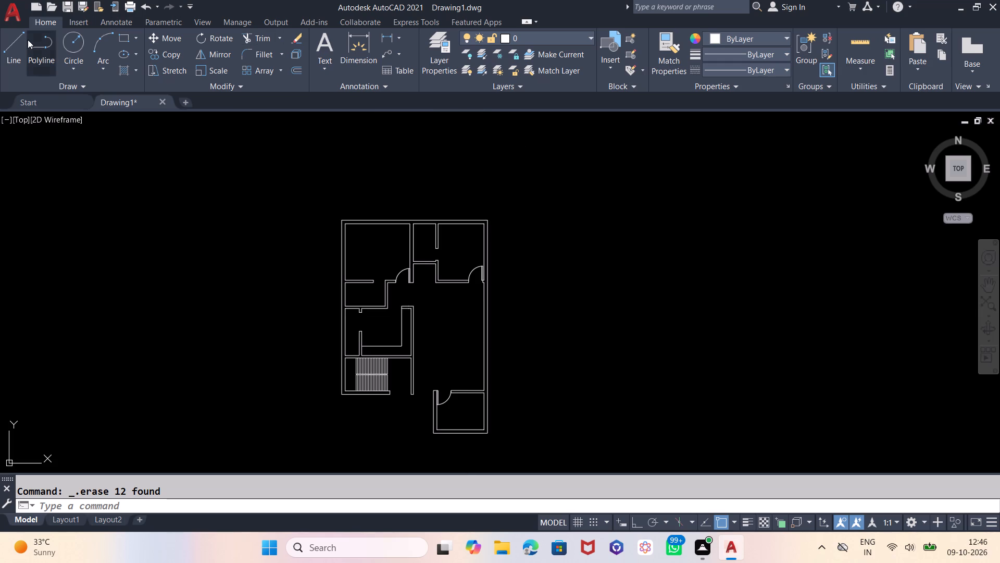
{"action": "left_click", "coordinate": [22, 40]}
{"action": "left_click", "coordinate": [694, 247]}
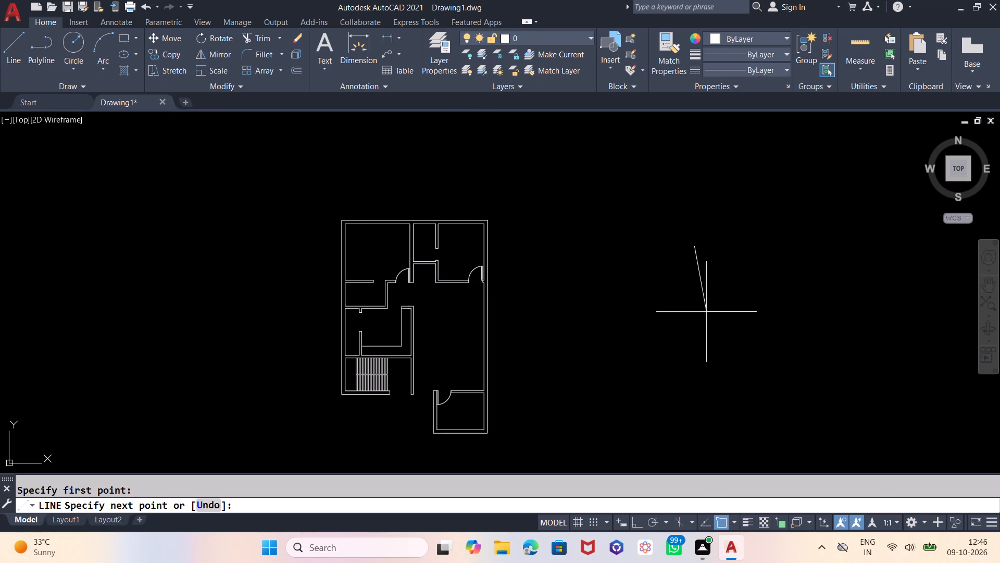
{"action": "key", "text": "F8"}
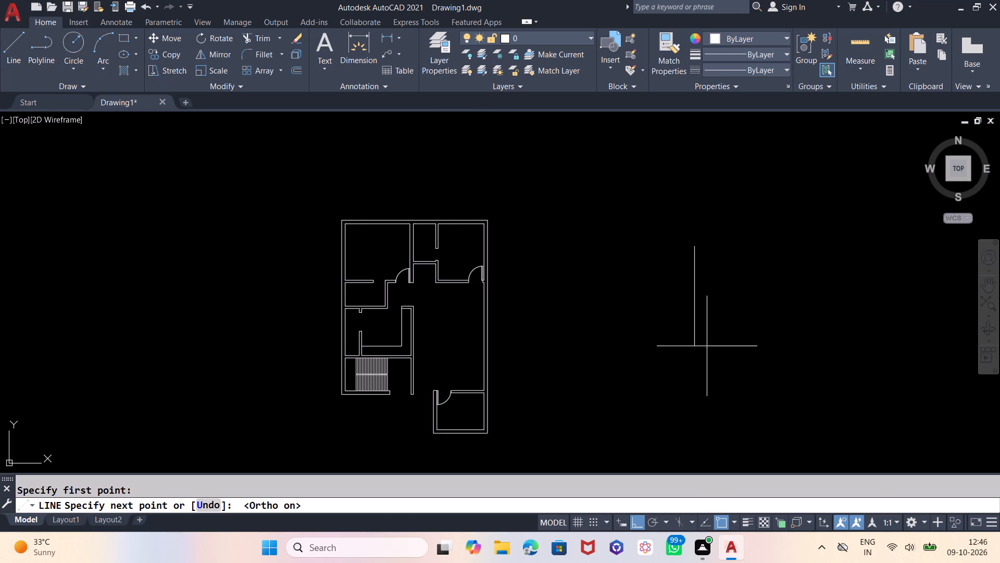
{"action": "type", "text": "30"}
{"action": "key", "text": "Return"}
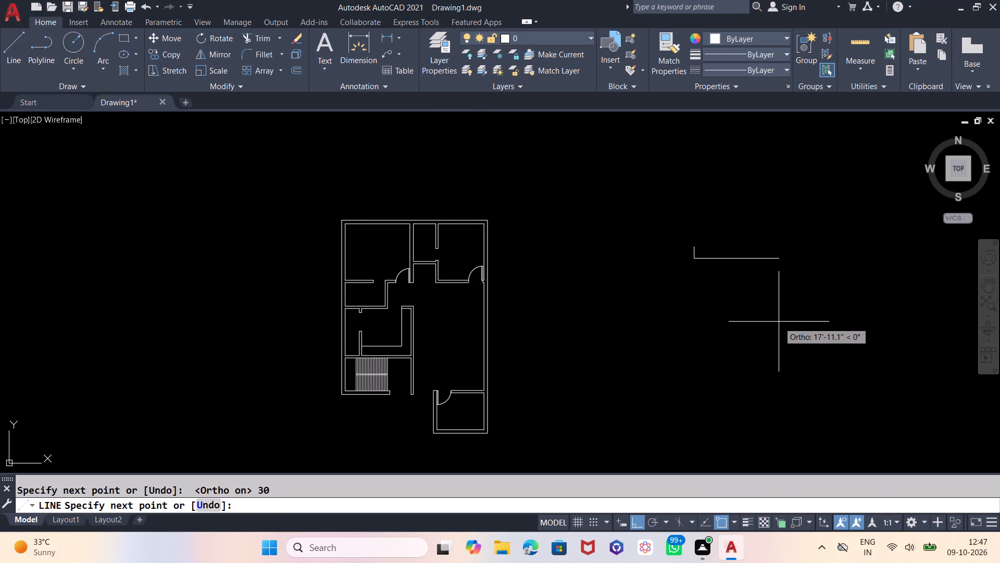
{"action": "type", "text": "30"}
{"action": "key", "text": "Return"}
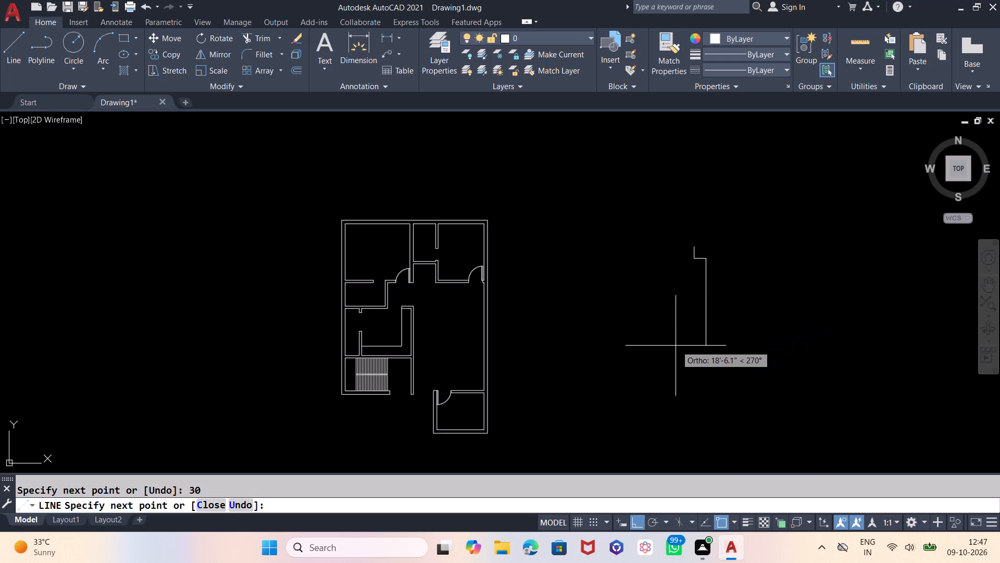
{"action": "key", "text": "Escape"}
Offset the new 30-inch vertical line 3 inches to the right for the door leaf's thickness.
{"action": "scroll", "coordinate": [693, 250], "scroll_direction": "up", "scroll_amount": 1}
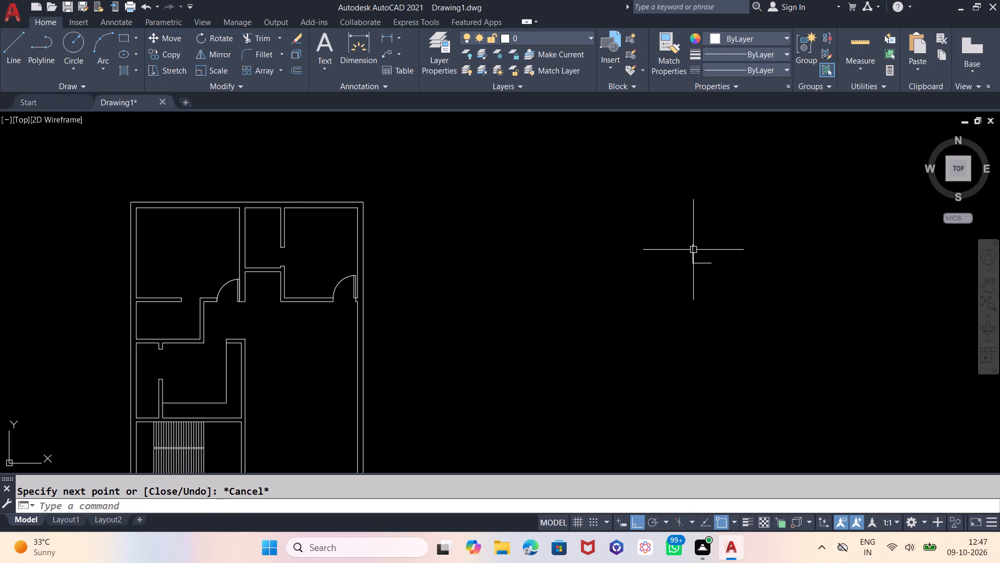
{"action": "scroll", "coordinate": [692, 260], "scroll_direction": "up", "scroll_amount": 4}
{"action": "key", "text": "o"}
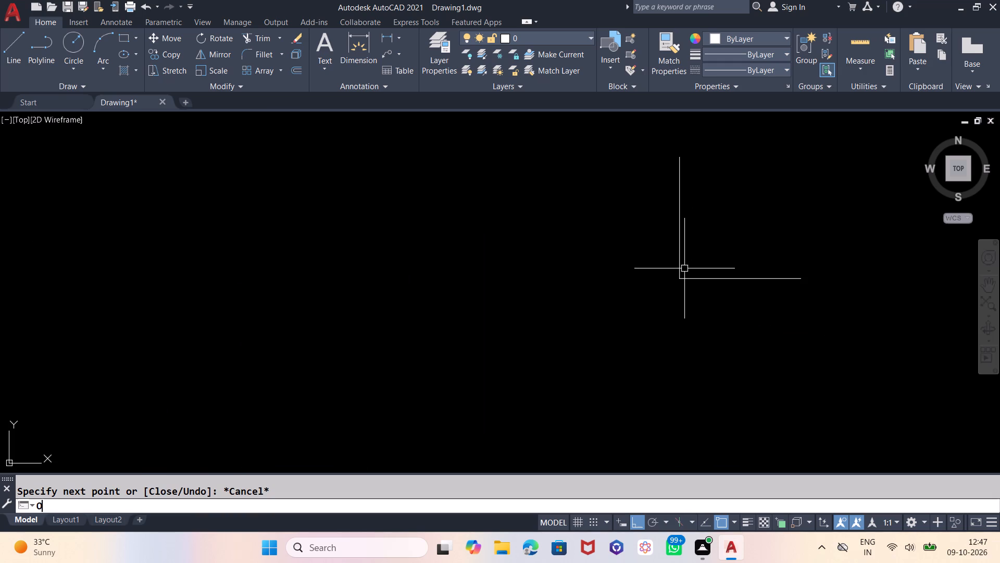
{"action": "key", "text": "Return"}
{"action": "key", "text": "3"}
{"action": "key", "text": "Return"}
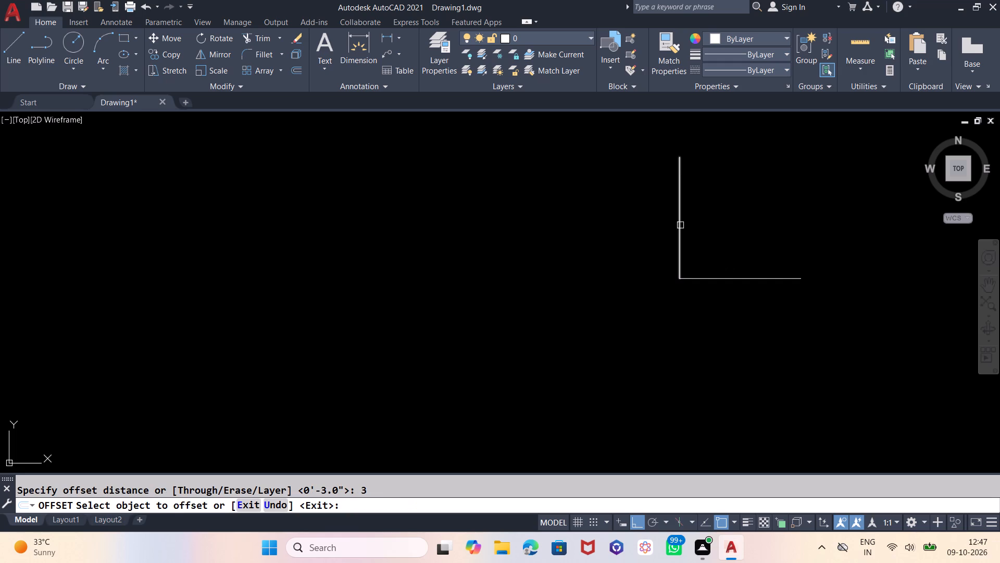
{"action": "left_click", "coordinate": [680, 226]}
{"action": "left_click", "coordinate": [731, 224]}
{"action": "key", "text": "Escape"}
Draw the 30-inch door's swing arc from the base line's free end to the leaf's top, centred on the lines' shared corner.
{"action": "key", "text": "a"}
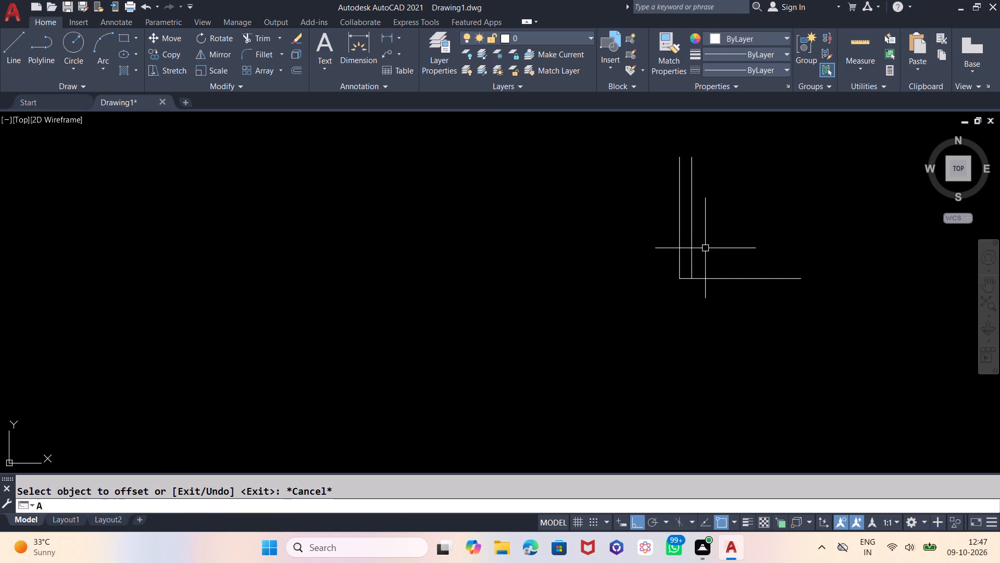
{"action": "key", "text": "Return"}
{"action": "left_click", "coordinate": [797, 276]}
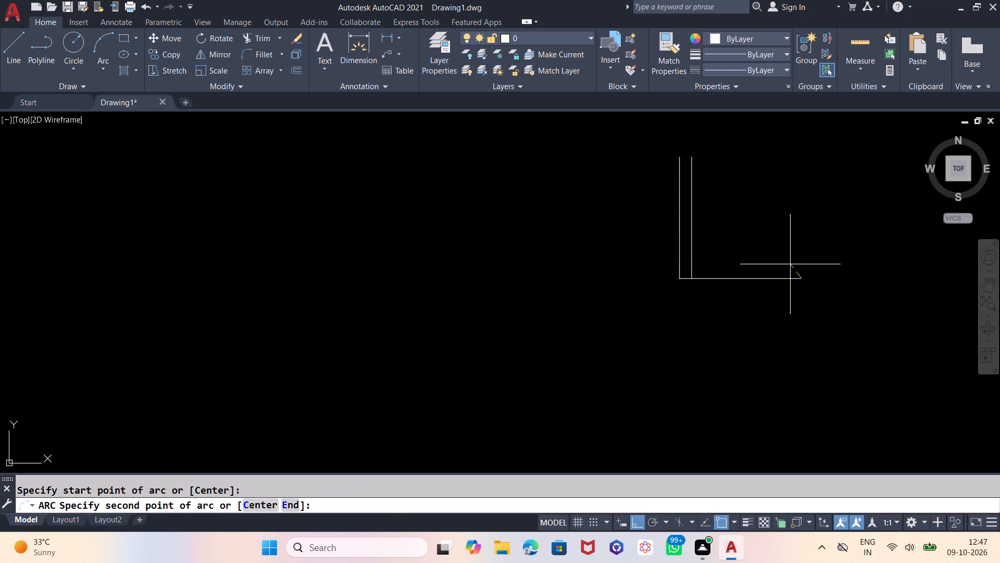
{"action": "key", "text": "e"}
{"action": "key", "text": "Return"}
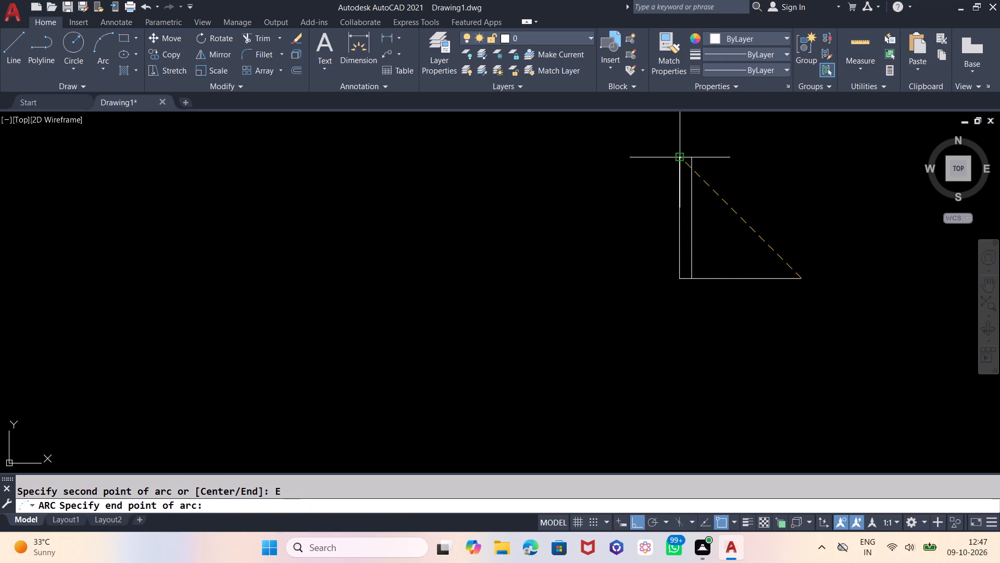
{"action": "left_click", "coordinate": [680, 158]}
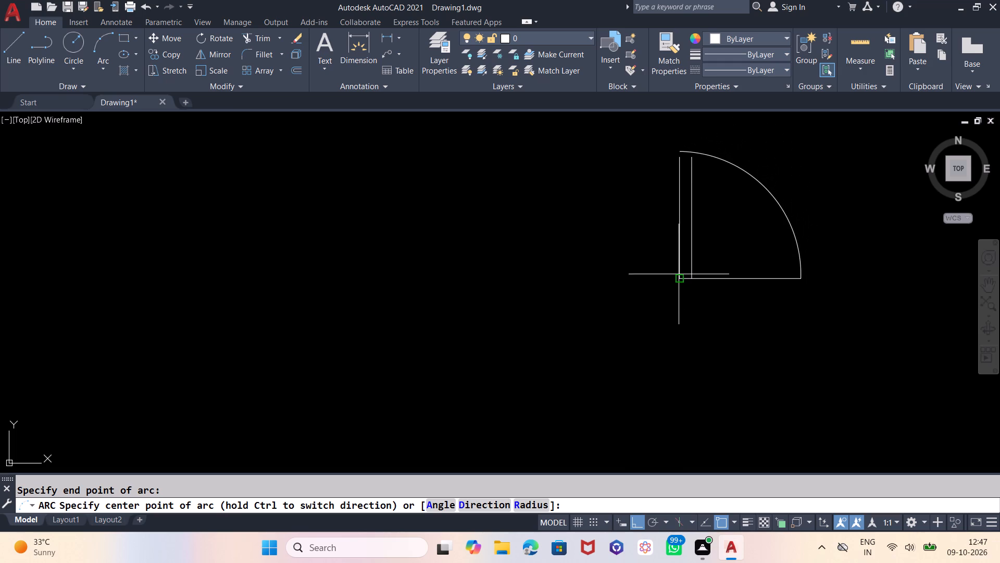
{"action": "left_click", "coordinate": [679, 276]}
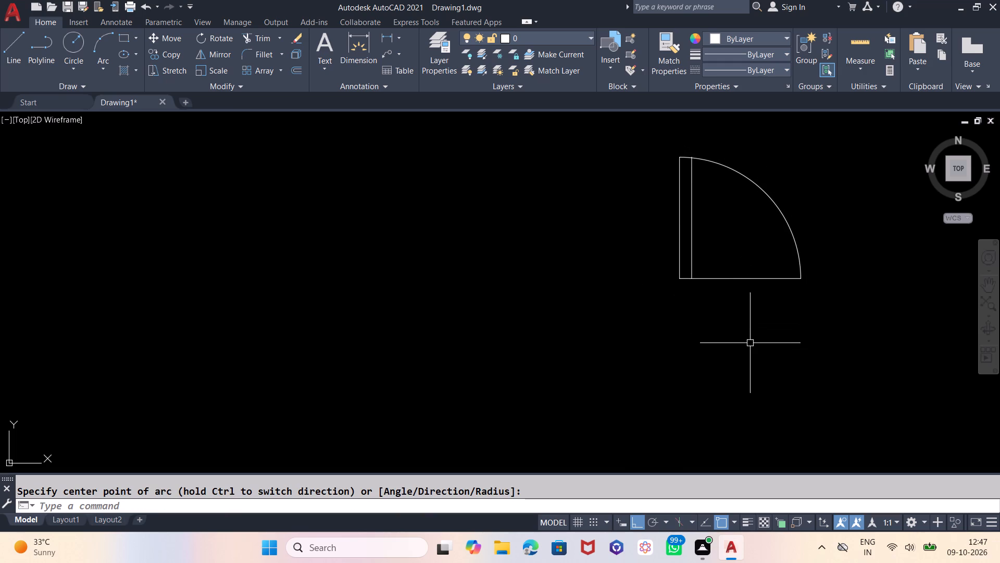
Trim the base line between the 30-inch door's leaf and the end of its swing arc.
{"action": "key", "text": "t"}
{"action": "key", "text": "r"}
{"action": "key", "text": "Return"}
{"action": "key", "text": "Return"}
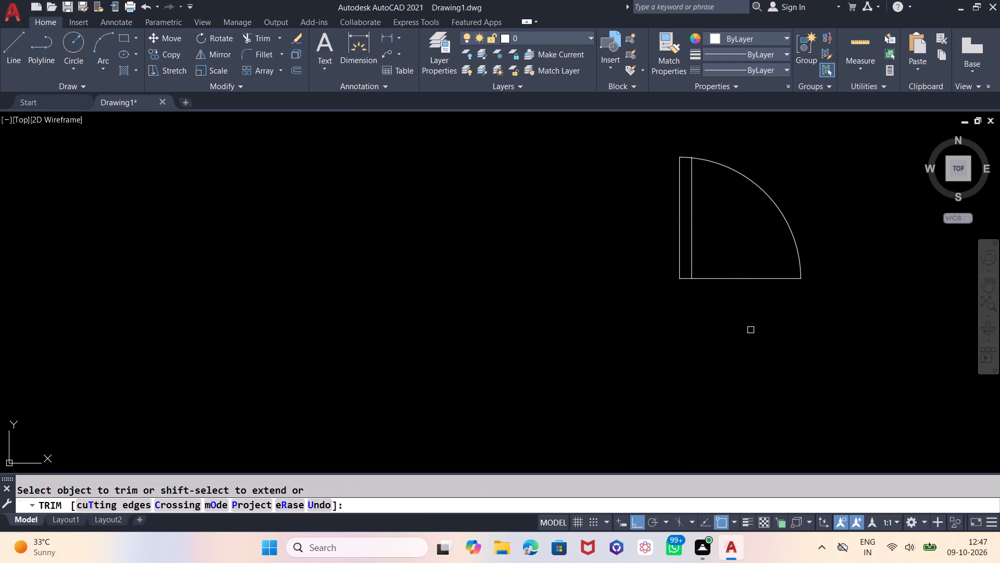
{"action": "left_click_drag", "start_coordinate": [750, 322], "coordinate": [749, 316]}
{"action": "left_click", "coordinate": [748, 266]}
{"action": "scroll", "coordinate": [754, 344], "scroll_direction": "down", "scroll_amount": 4}
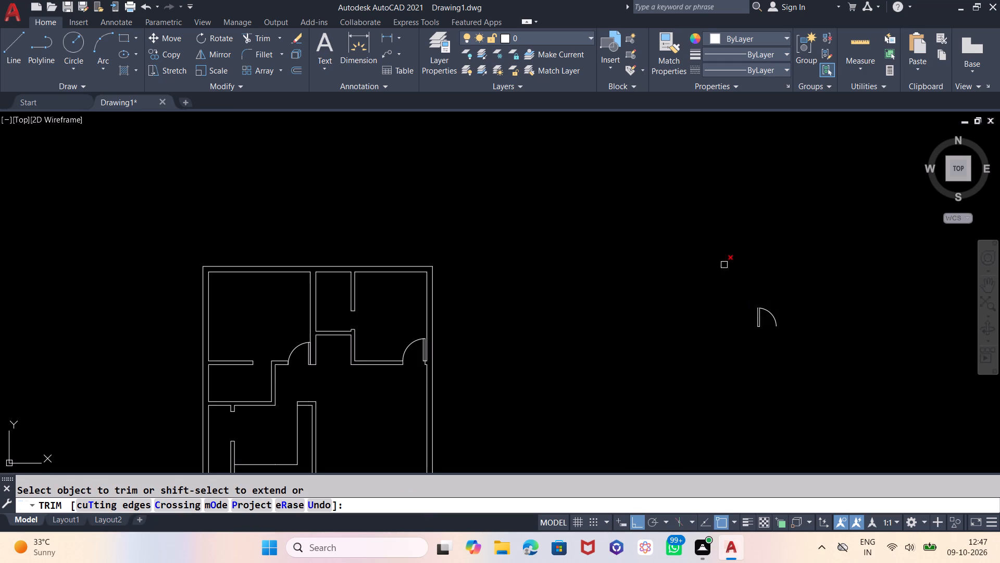
{"action": "key", "text": "Escape"}
Mirror the 30-inch door about a vertical line on its left, keeping the source door.
{"action": "left_click", "coordinate": [789, 292]}
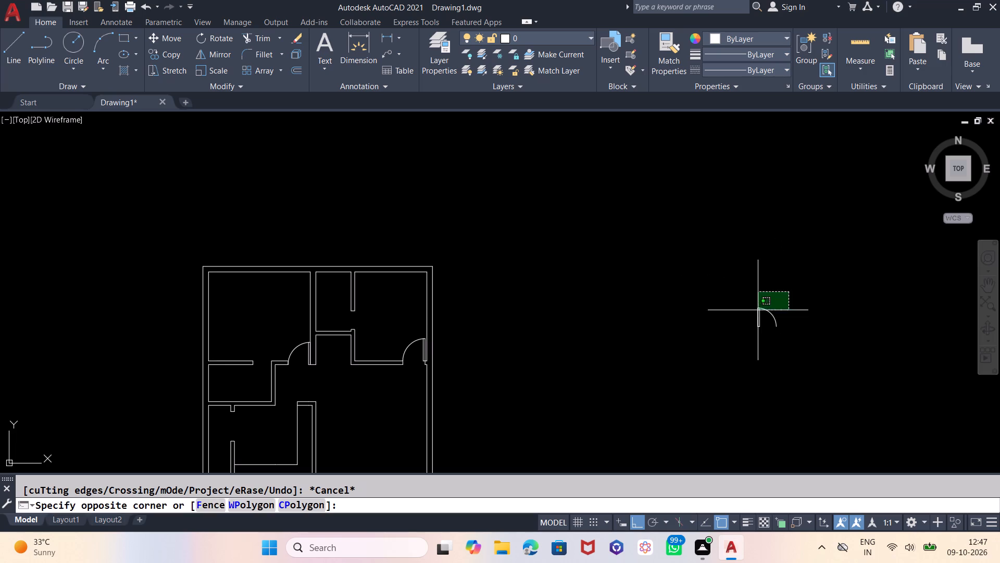
{"action": "left_click", "coordinate": [683, 352]}
{"action": "type", "text": "MI"}
{"action": "key", "text": "Return"}
{"action": "left_click_drag", "start_coordinate": [689, 304], "coordinate": [689, 311]}
{"action": "left_click", "coordinate": [687, 365]}
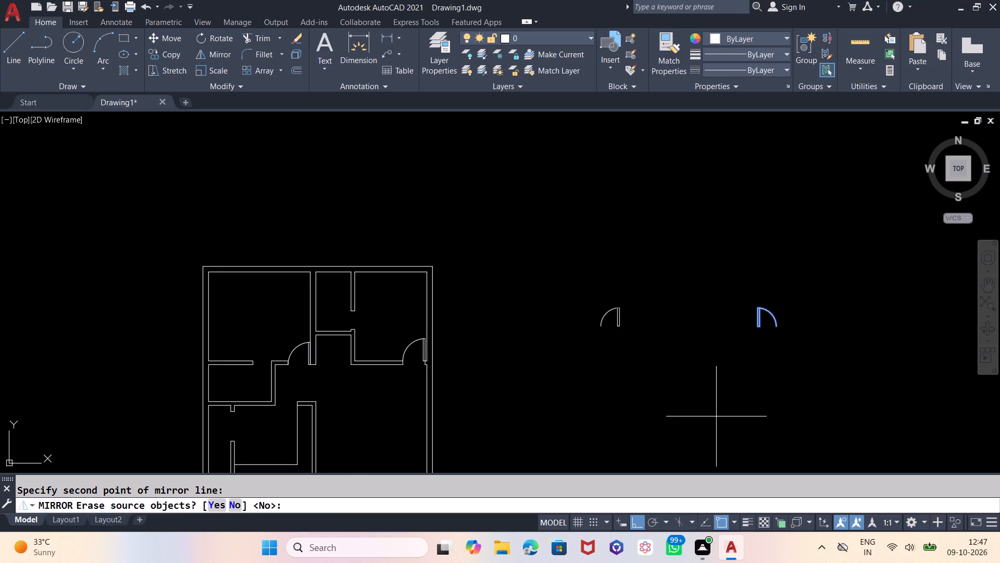
{"action": "key", "text": "Return"}
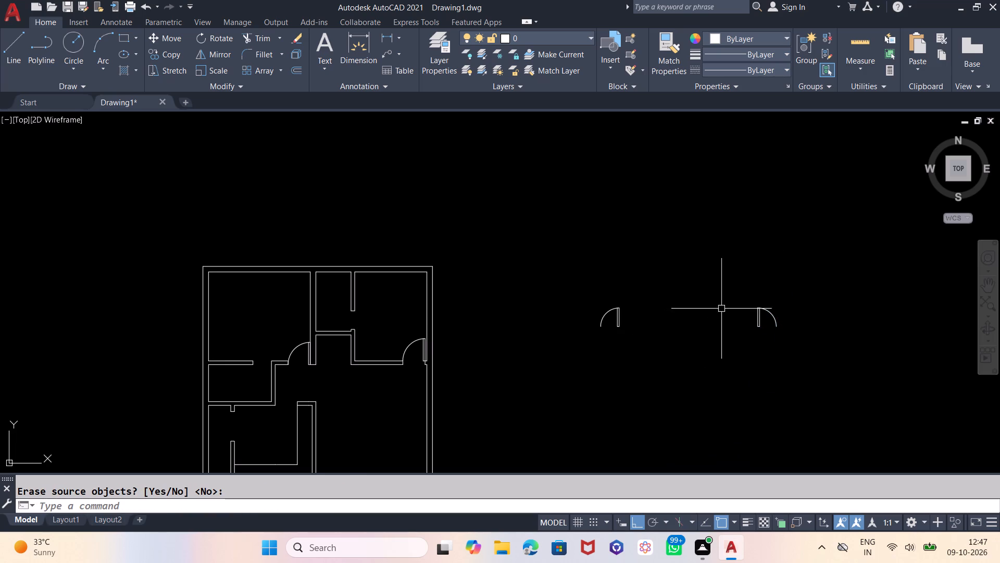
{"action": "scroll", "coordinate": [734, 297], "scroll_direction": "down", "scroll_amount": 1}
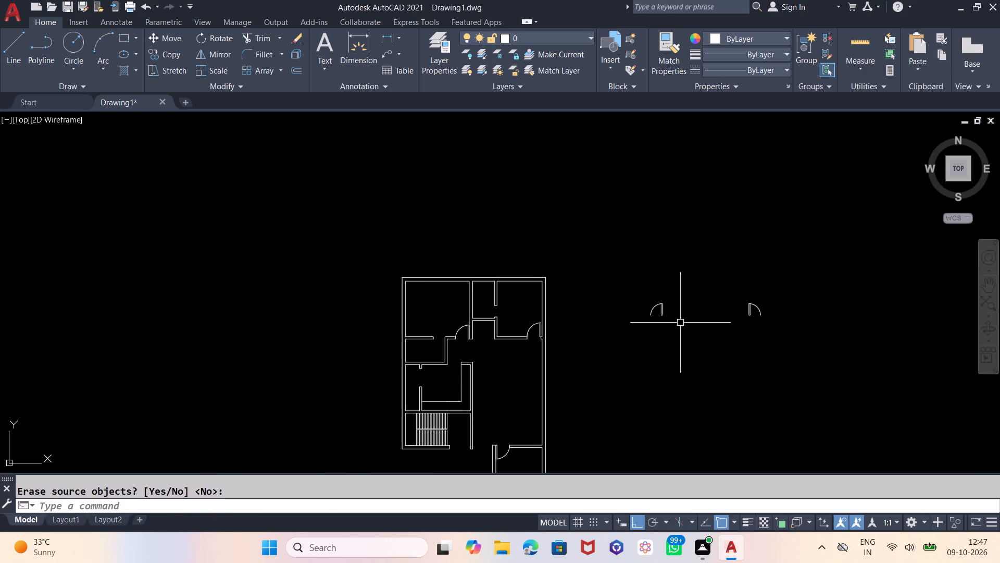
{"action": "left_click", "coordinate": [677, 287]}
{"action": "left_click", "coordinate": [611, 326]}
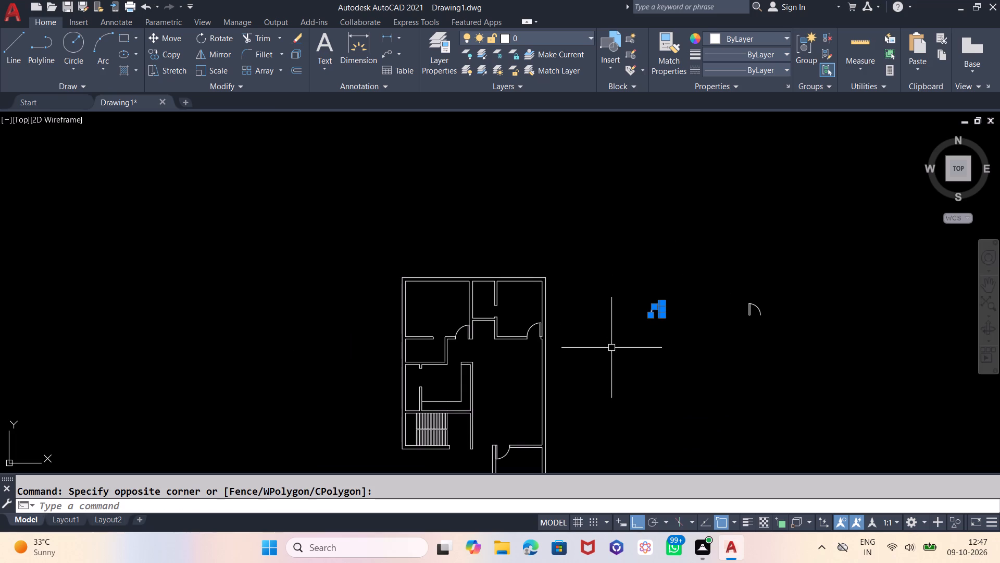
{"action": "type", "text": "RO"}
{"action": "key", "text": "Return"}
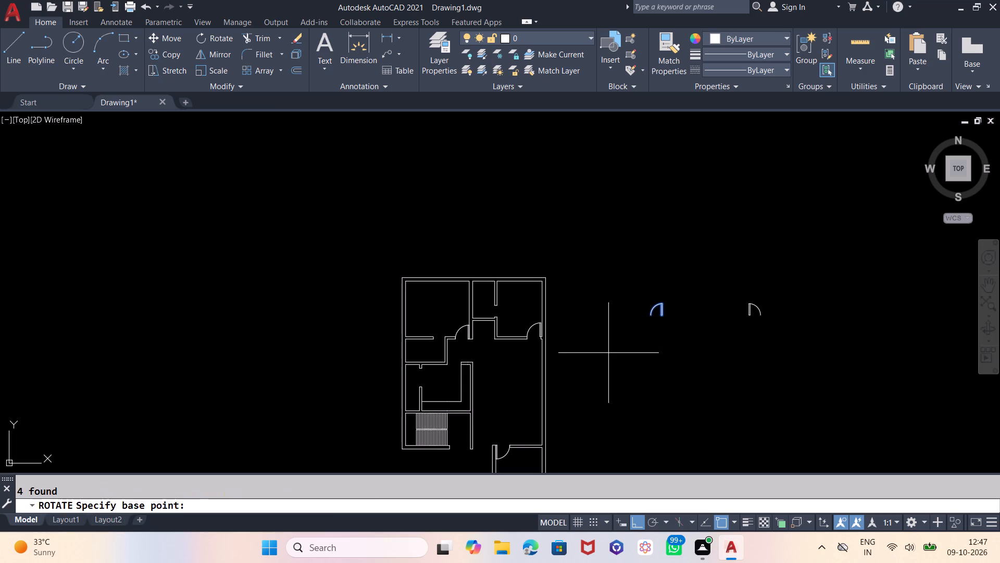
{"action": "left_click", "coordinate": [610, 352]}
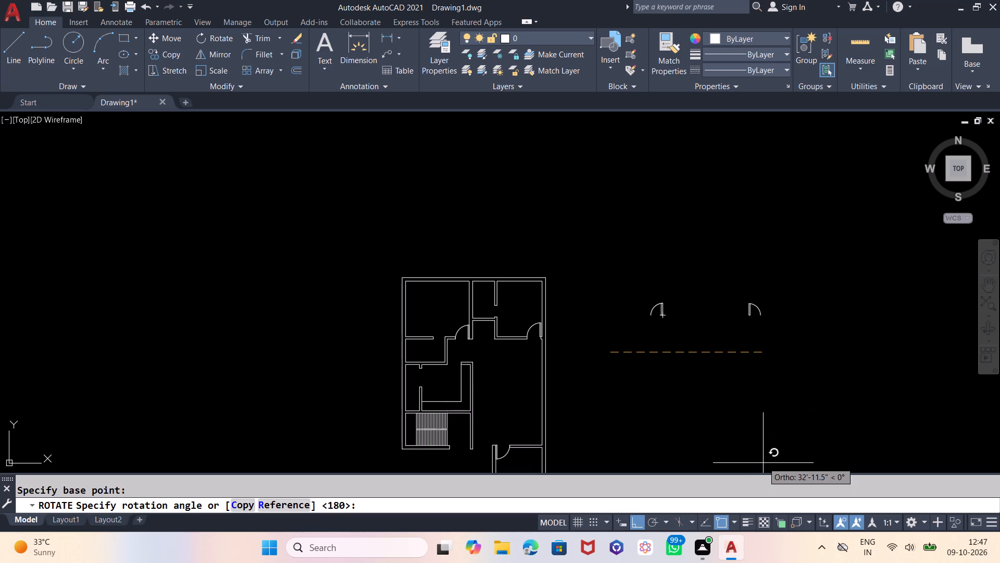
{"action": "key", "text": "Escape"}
Rotate the original 30-inch door 90° about a point below and left of it.
{"action": "left_click_drag", "start_coordinate": [780, 291], "coordinate": [772, 294]}
{"action": "left_click", "coordinate": [706, 358]}
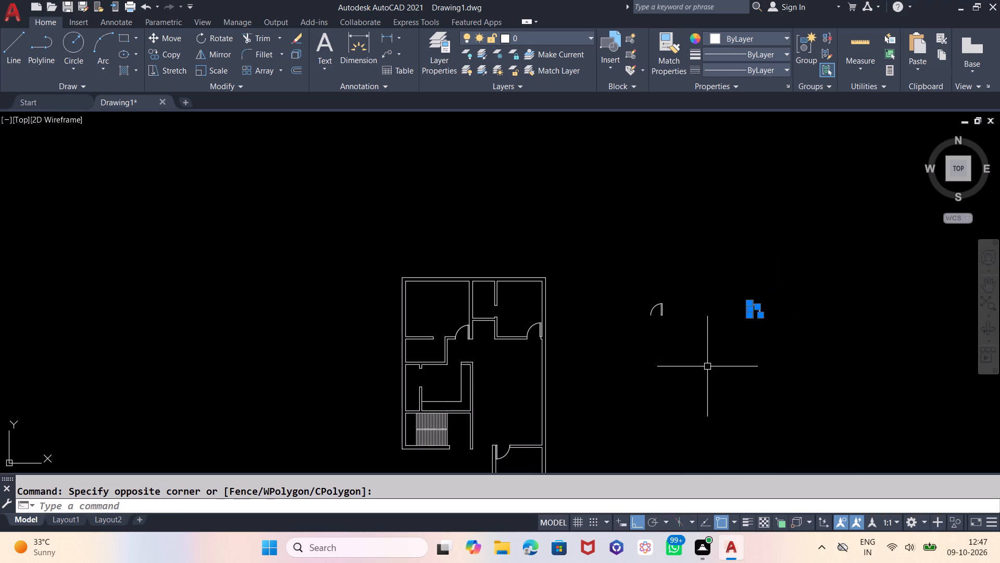
{"action": "type", "text": "RO"}
{"action": "key", "text": "Return"}
{"action": "left_click", "coordinate": [707, 367]}
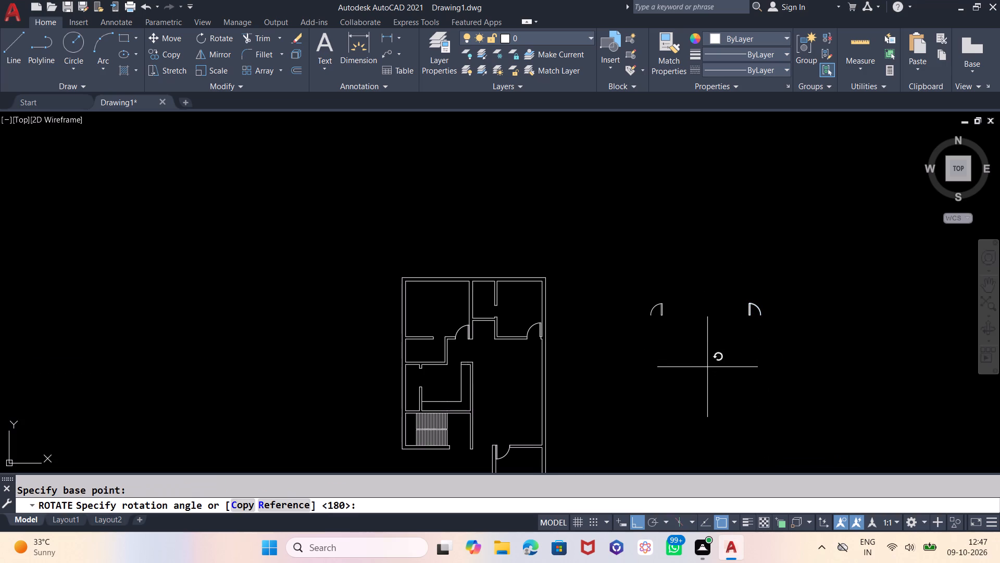
{"action": "left_click", "coordinate": [802, 251]}
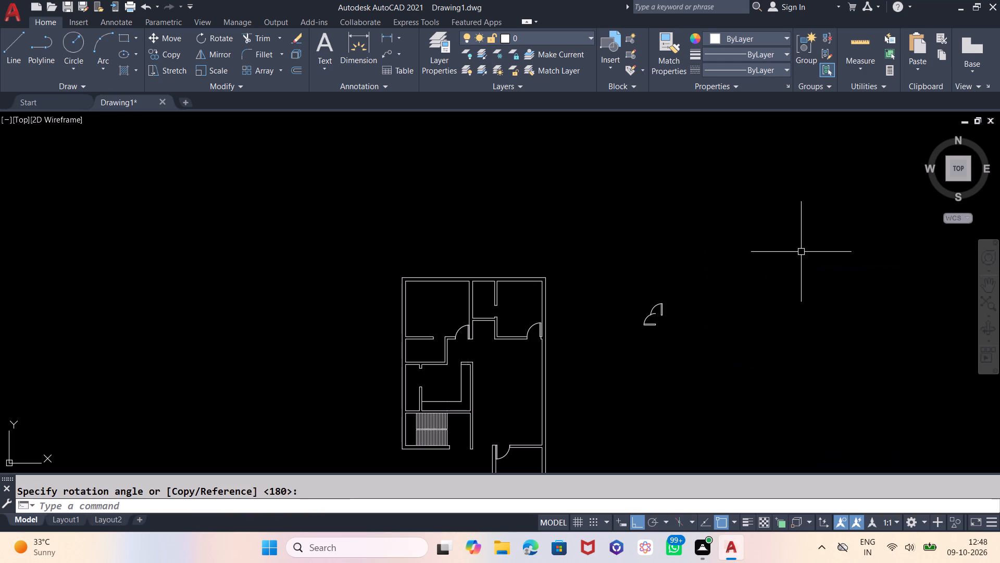
Copy the rotated 30-inch door twice, straight left into the free space between it and the plan.
{"action": "scroll", "coordinate": [644, 336], "scroll_direction": "up", "scroll_amount": 3}
{"action": "left_click_drag", "start_coordinate": [624, 273], "coordinate": [637, 278]}
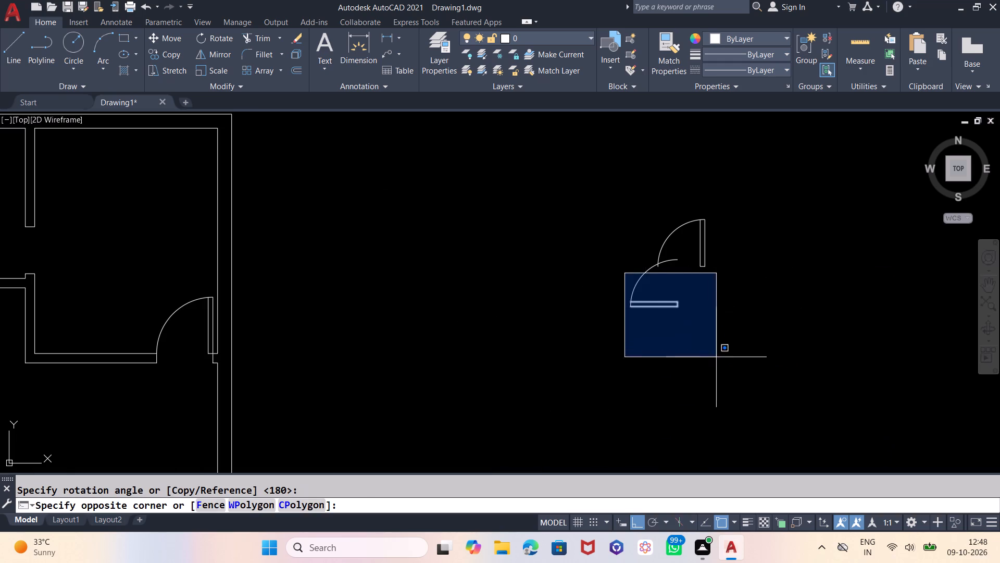
{"action": "left_click", "coordinate": [716, 358]}
{"action": "left_click_drag", "start_coordinate": [608, 232], "coordinate": [624, 252]}
{"action": "left_click", "coordinate": [697, 362]}
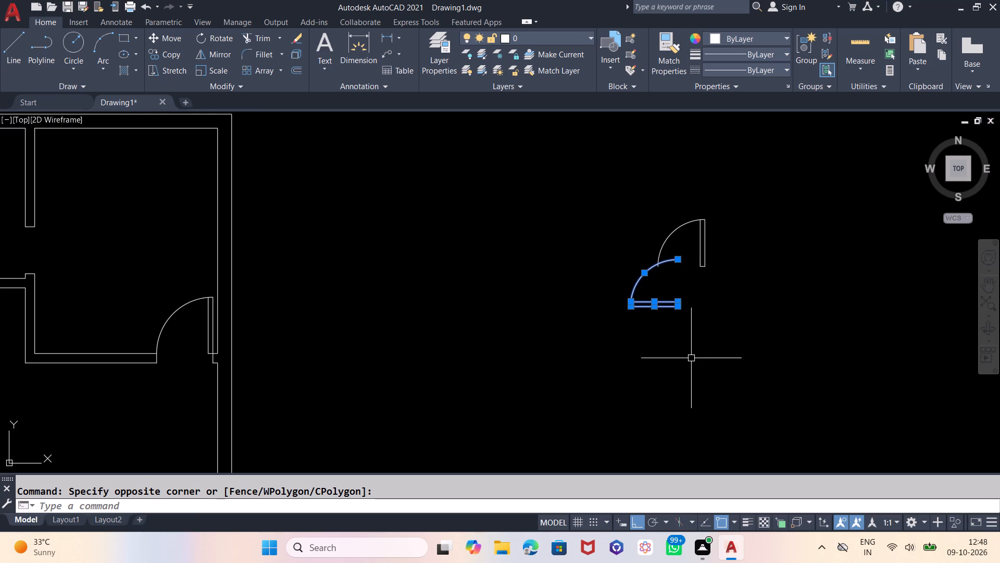
{"action": "key", "text": "m"}
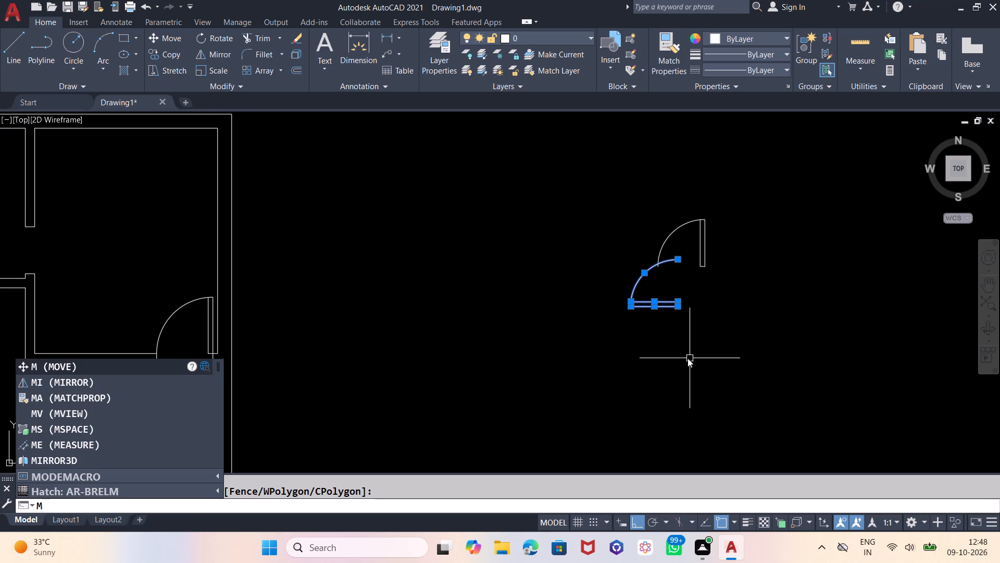
{"action": "key", "text": "BackSpace"}
{"action": "type", "text": "CP"}
{"action": "key", "text": "Return"}
{"action": "left_click", "coordinate": [689, 332]}
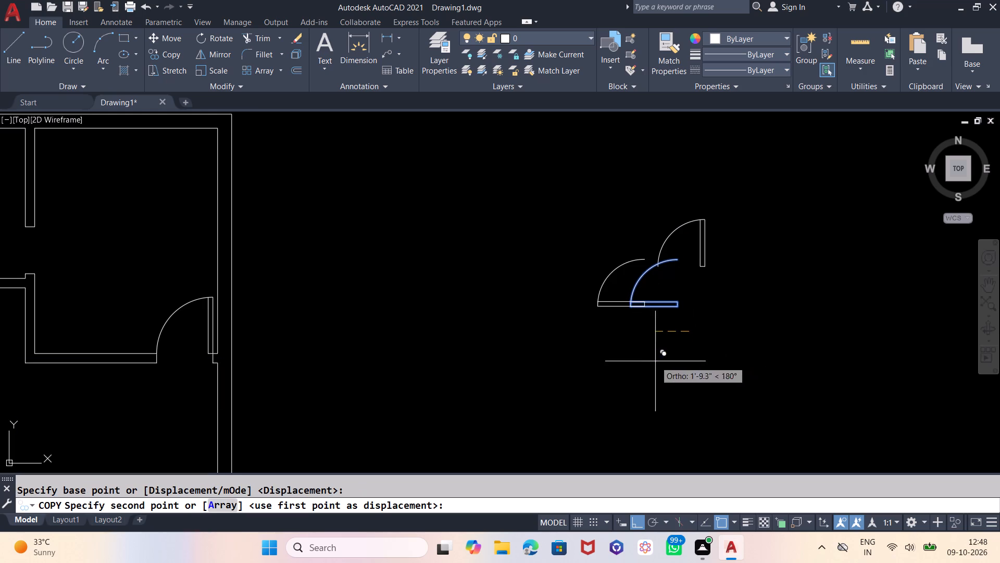
{"action": "left_click", "coordinate": [529, 352]}
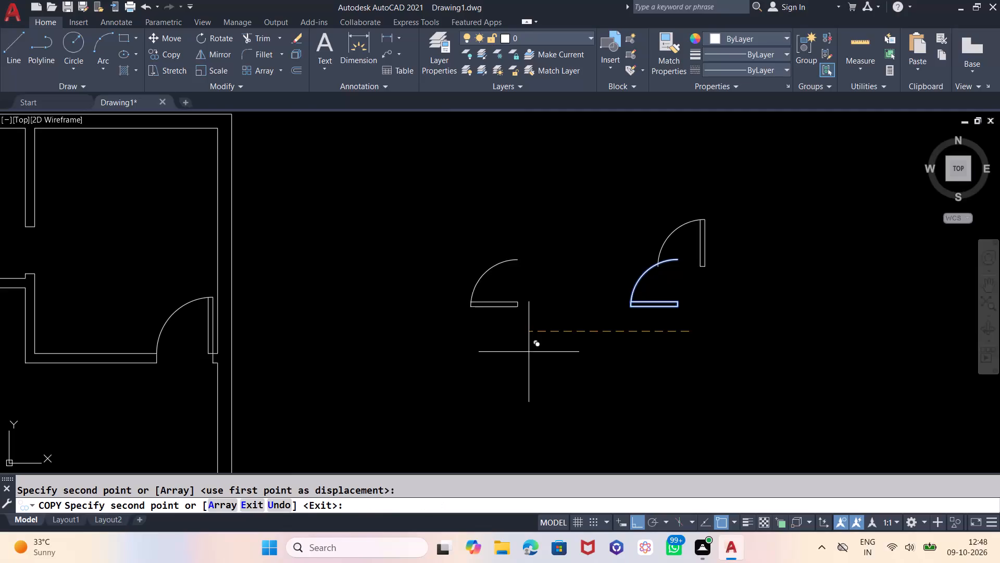
{"action": "left_click", "coordinate": [454, 334]}
{"action": "key", "text": "Escape"}
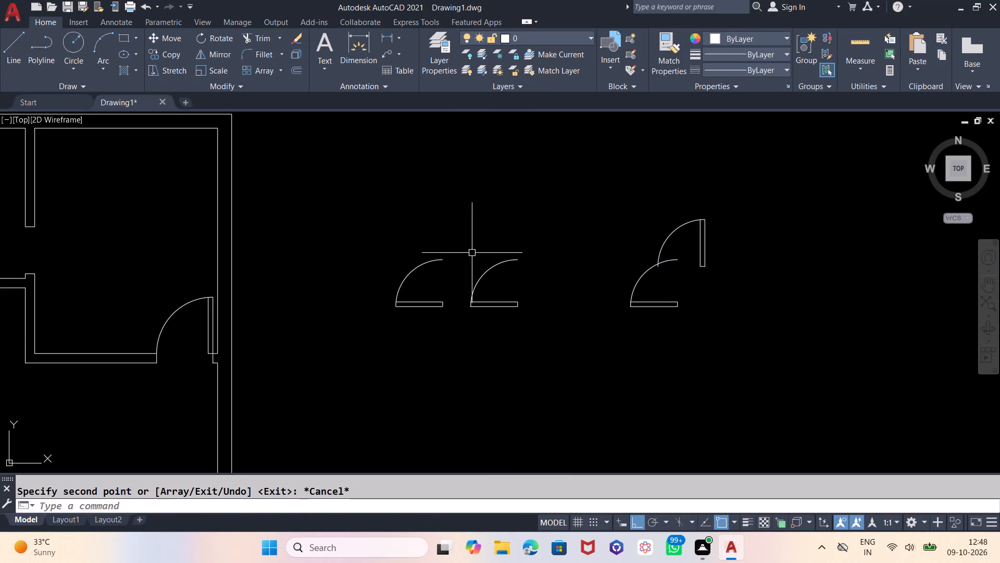
Move the nearer door copy by its leaf's lower right corner to the lower jamb of the small top middle room's opening.
{"action": "left_click_drag", "start_coordinate": [473, 250], "coordinate": [474, 265]}
{"action": "left_click", "coordinate": [546, 389]}
{"action": "left_click_drag", "start_coordinate": [533, 243], "coordinate": [516, 258]}
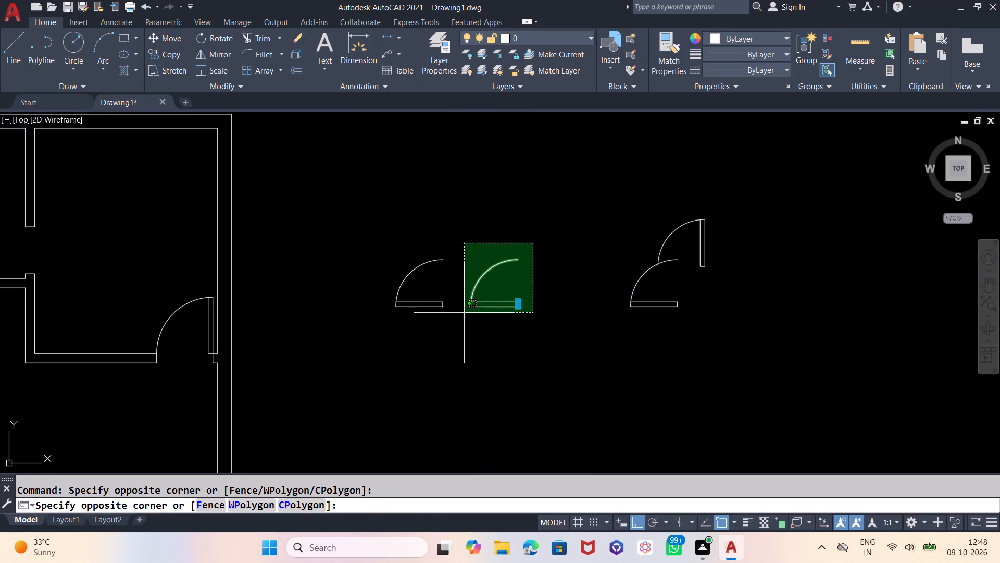
{"action": "left_click", "coordinate": [463, 334]}
{"action": "key", "text": "m"}
{"action": "key", "text": "Return"}
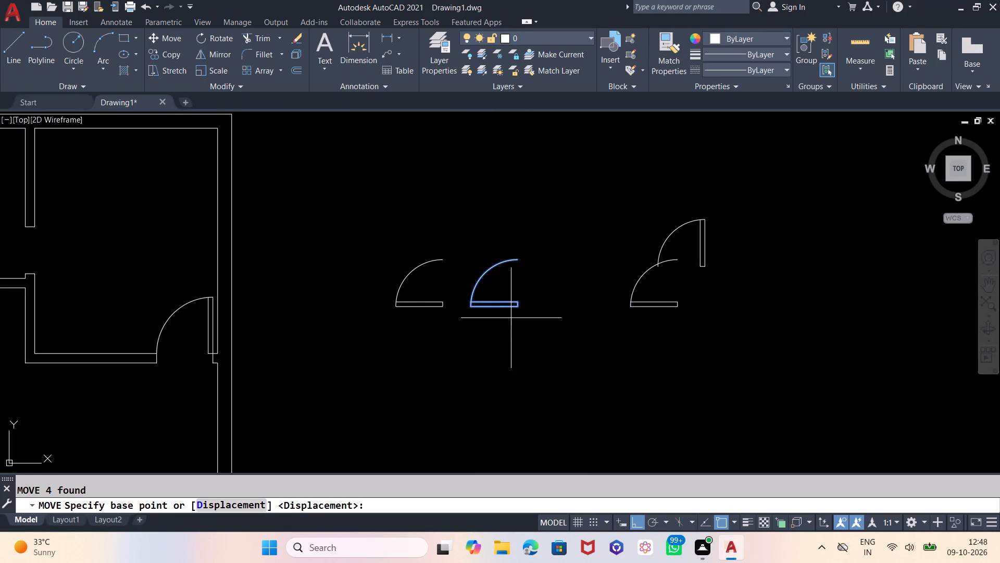
{"action": "left_click", "coordinate": [516, 310]}
{"action": "scroll", "coordinate": [609, 314], "scroll_direction": "down", "scroll_amount": 2}
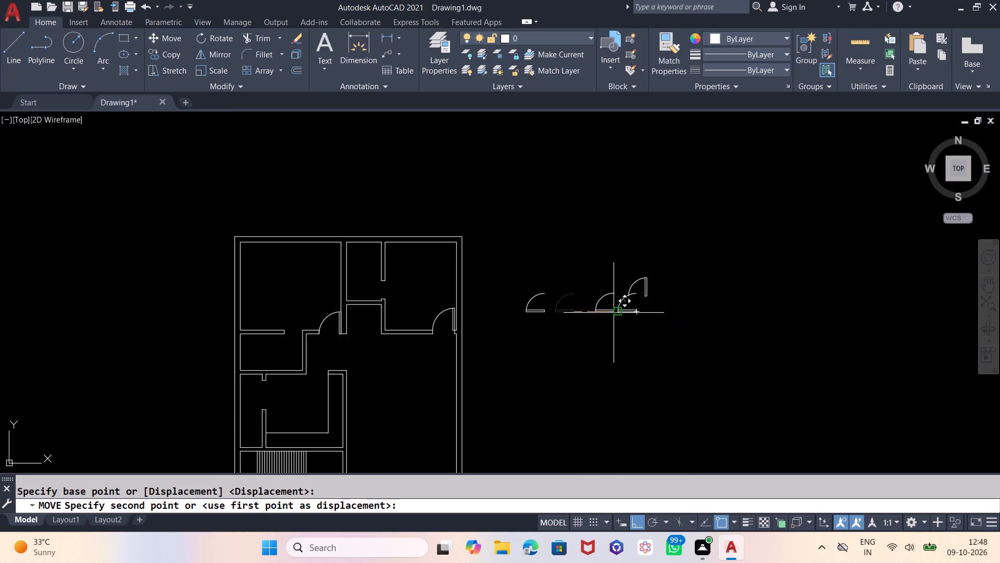
{"action": "scroll", "coordinate": [614, 313], "scroll_direction": "down", "scroll_amount": 2}
{"action": "key", "text": "F8"}
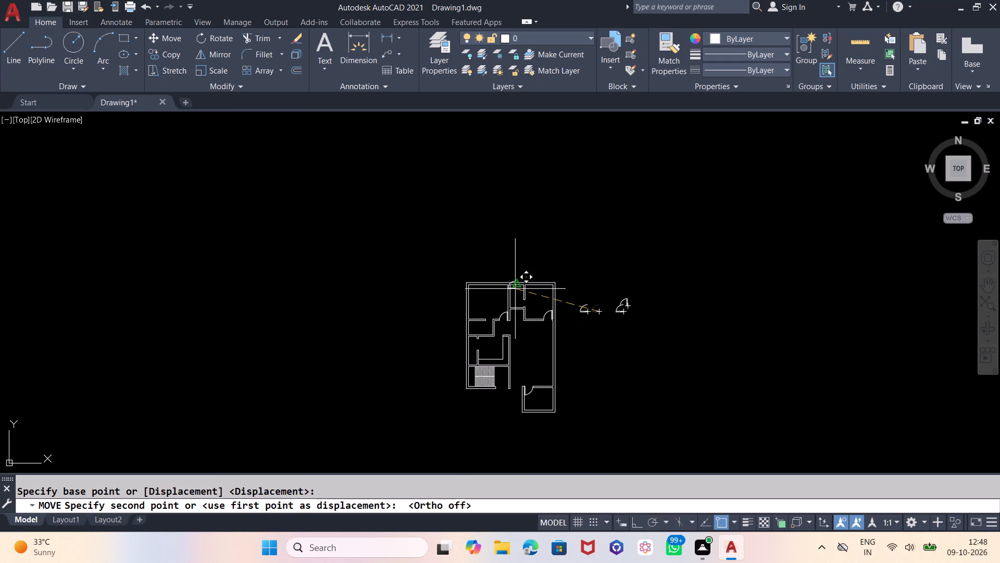
{"action": "scroll", "coordinate": [515, 293], "scroll_direction": "up", "scroll_amount": 3}
{"action": "scroll", "coordinate": [543, 352], "scroll_direction": "up", "scroll_amount": 3}
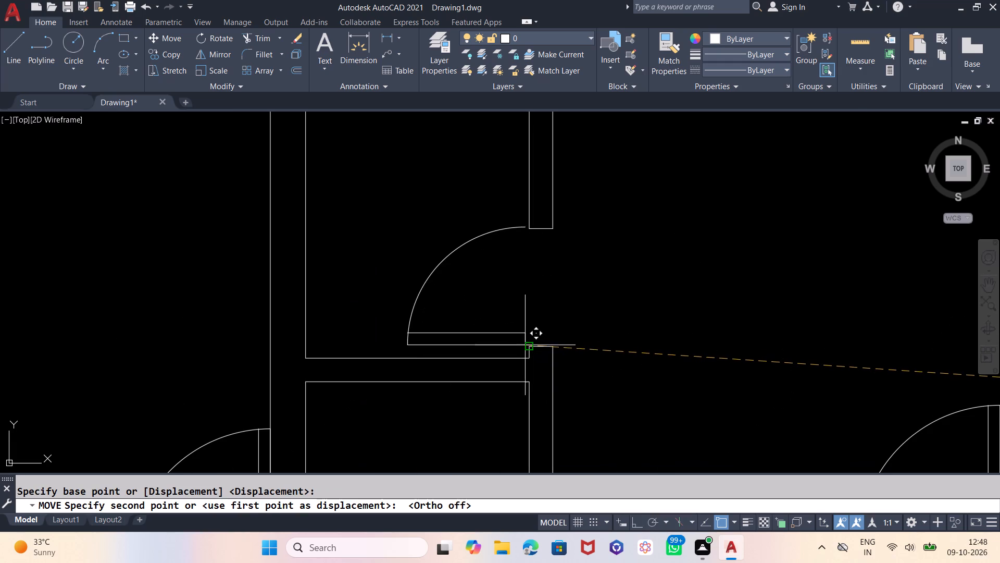
{"action": "left_click", "coordinate": [529, 347]}
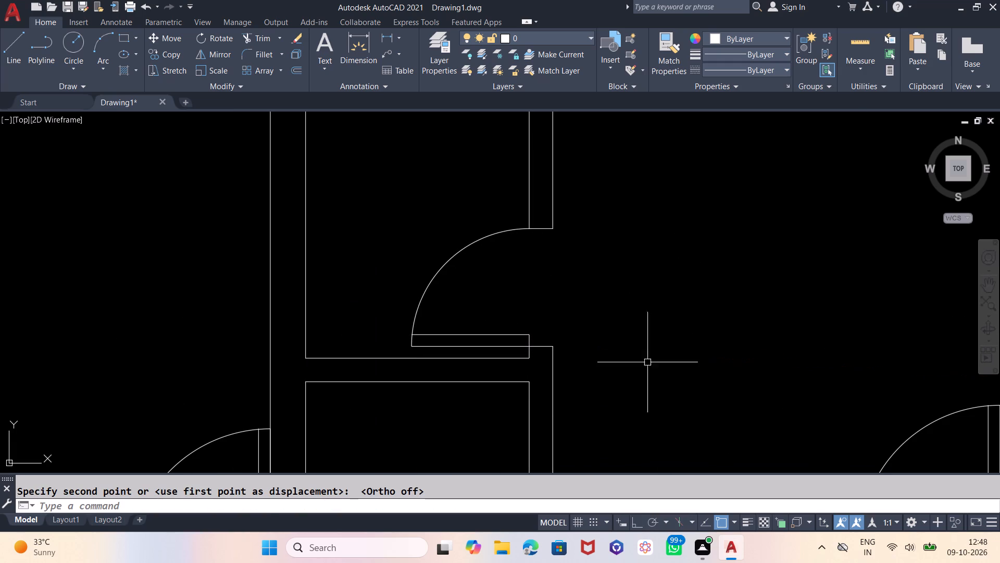
Rotate the remaining copied 30-inch door beside the plan 90° about a point below and right of it.
{"action": "scroll", "coordinate": [555, 319], "scroll_direction": "down", "scroll_amount": 2}
{"action": "scroll", "coordinate": [477, 280], "scroll_direction": "down", "scroll_amount": 2}
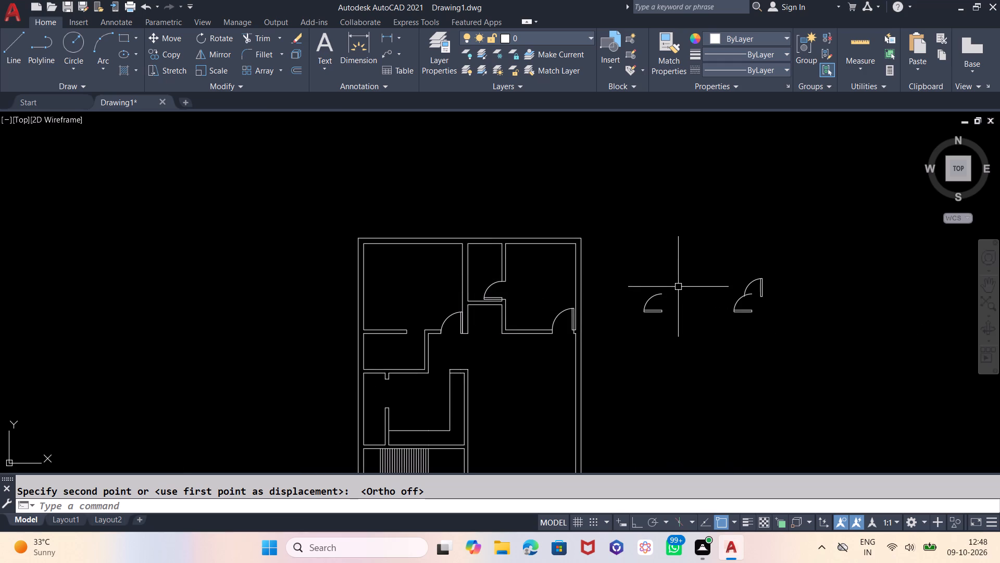
{"action": "left_click", "coordinate": [678, 287]}
{"action": "left_click", "coordinate": [629, 329]}
{"action": "key", "text": "r"}
{"action": "key", "text": "o"}
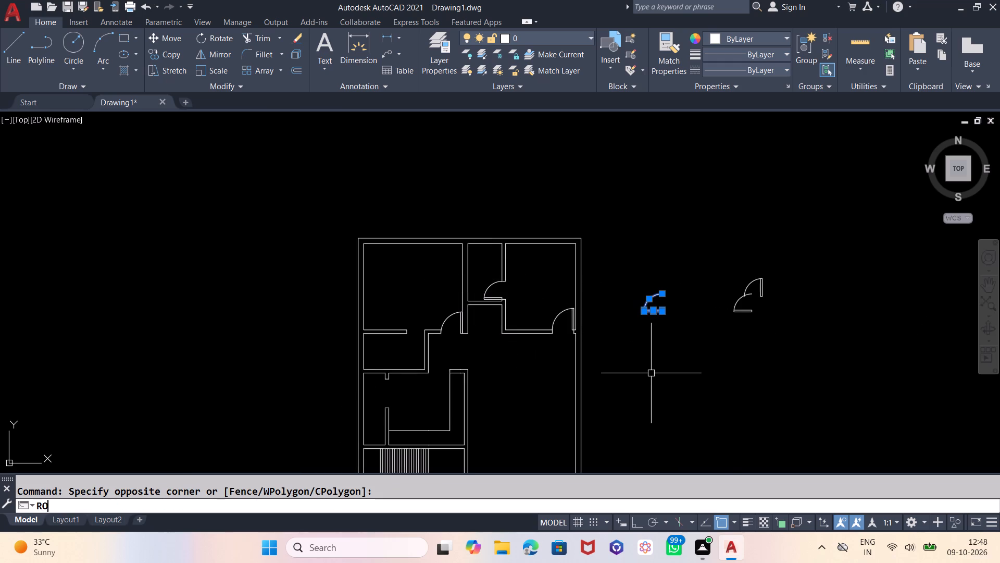
{"action": "key", "text": "Return"}
{"action": "left_click", "coordinate": [754, 388]}
{"action": "scroll", "coordinate": [766, 300], "scroll_direction": "down", "scroll_amount": 1}
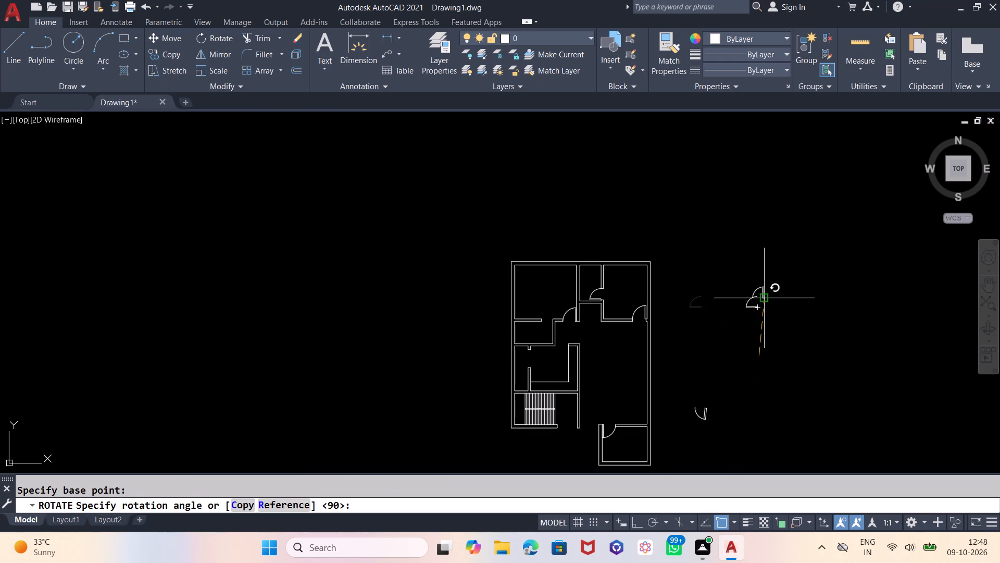
{"action": "scroll", "coordinate": [758, 324], "scroll_direction": "down", "scroll_amount": 1}
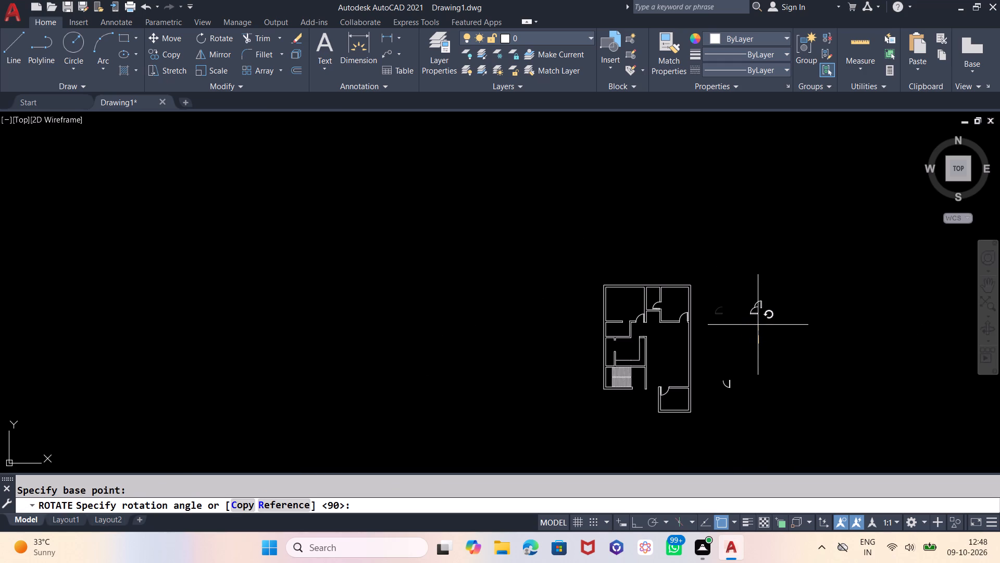
{"action": "key", "text": "F8"}
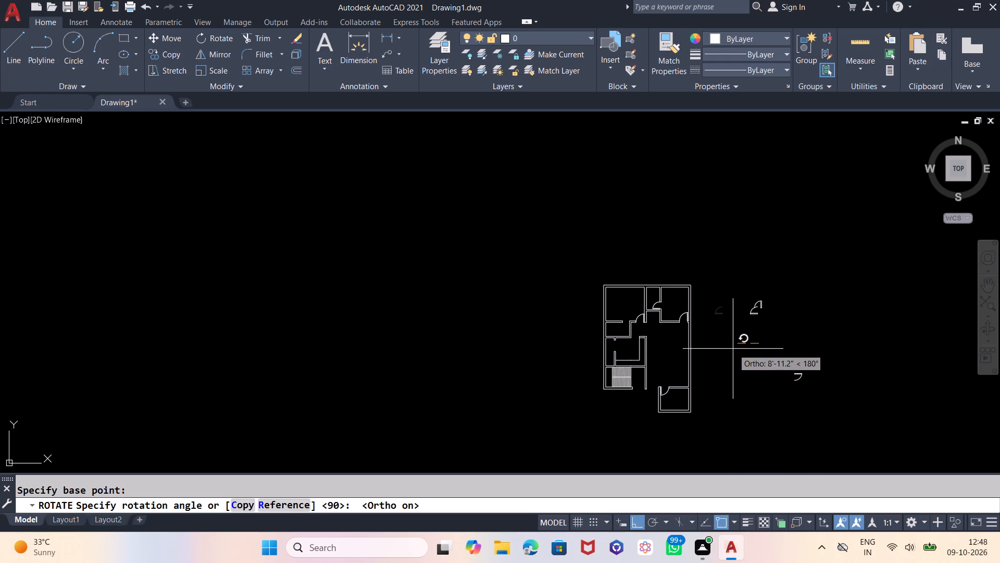
{"action": "left_click", "coordinate": [748, 317]}
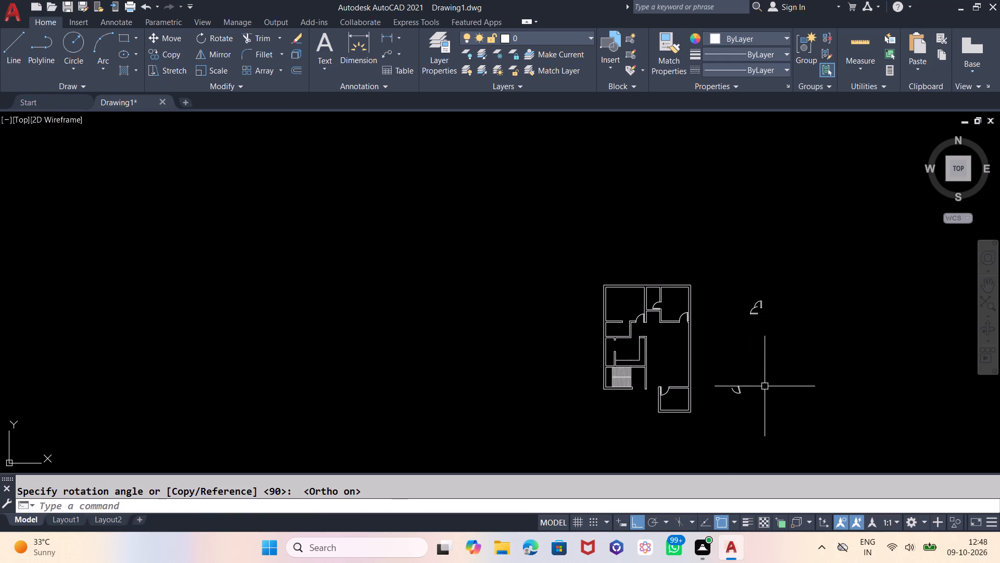
Undo the last rotation and rotate the copied 30-inch door beside the plan 90° counterclockwise about a point below and right of it.
{"action": "key", "text": "ctrl+z"}
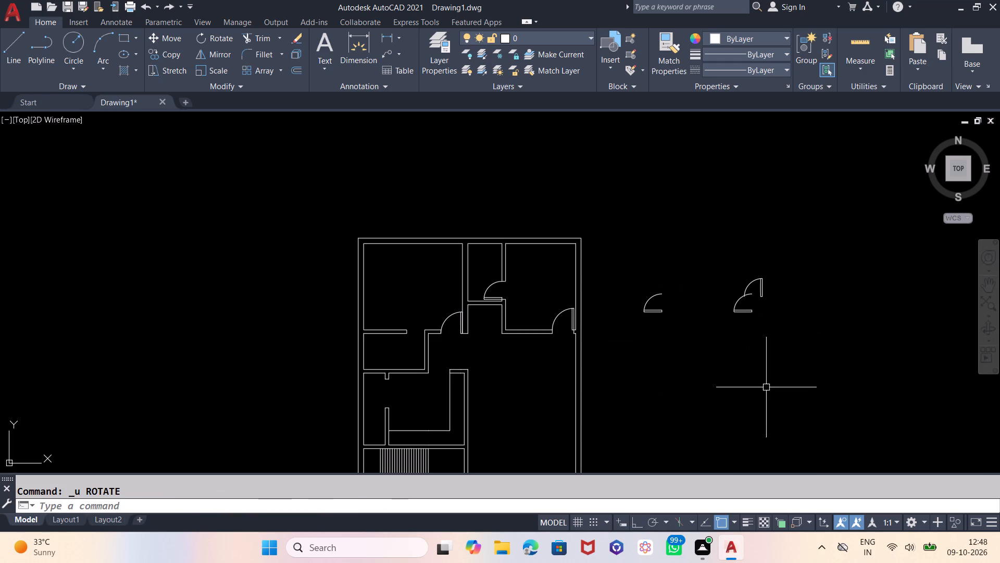
{"action": "left_click", "coordinate": [683, 279]}
{"action": "left_click", "coordinate": [640, 327]}
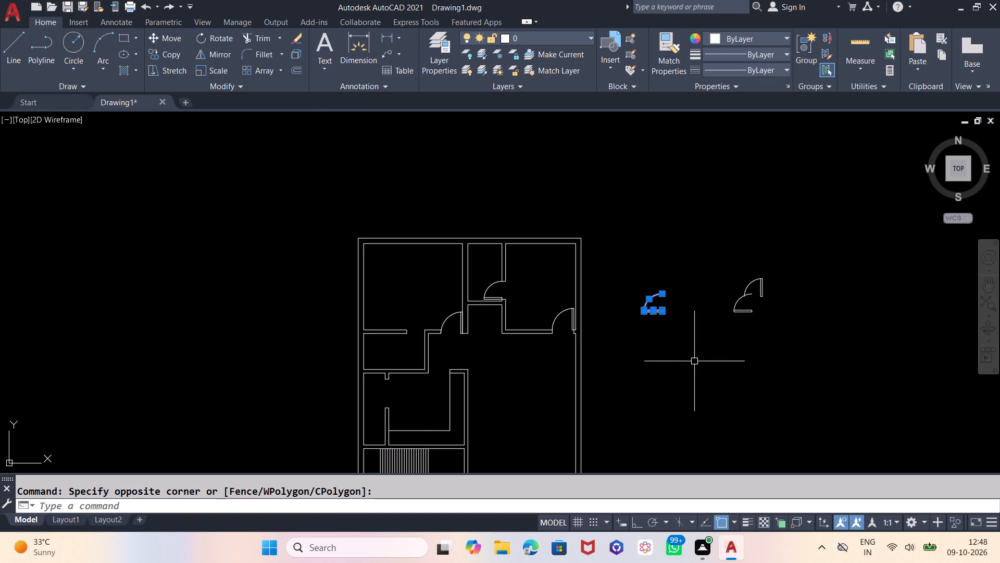
{"action": "type", "text": "RO"}
{"action": "key", "text": "Return"}
{"action": "left_click", "coordinate": [718, 365]}
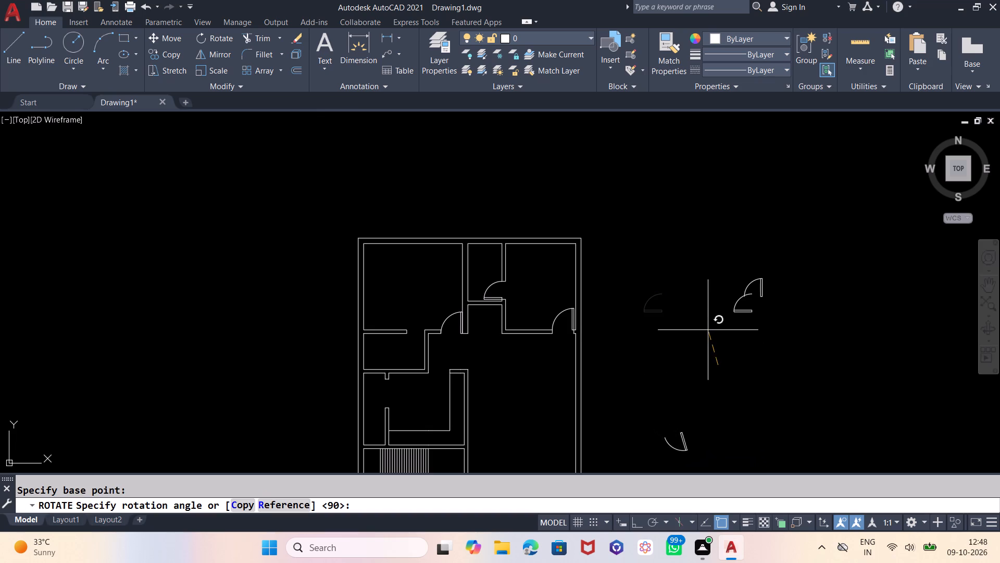
{"action": "key", "text": "F8"}
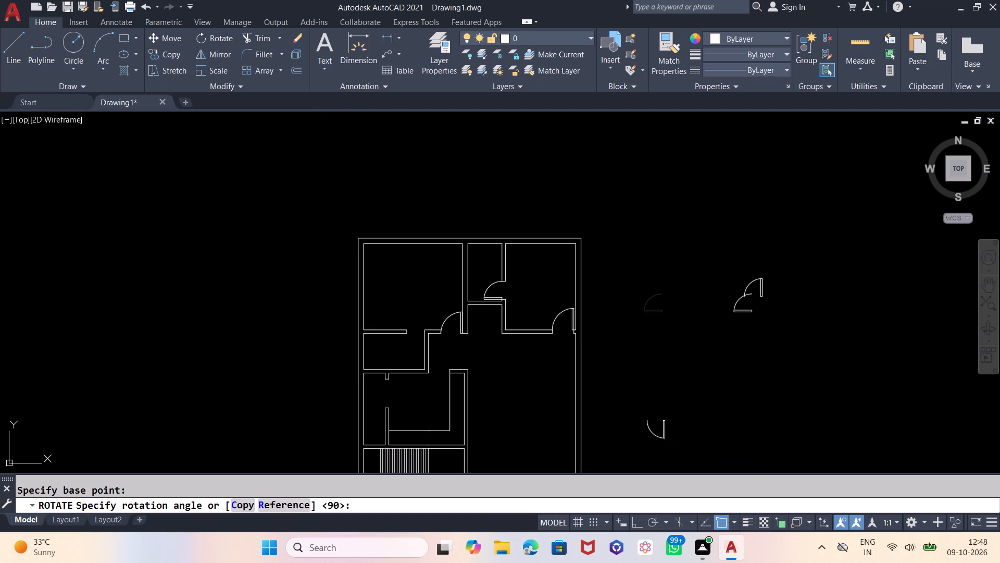
{"action": "left_click", "coordinate": [715, 345]}
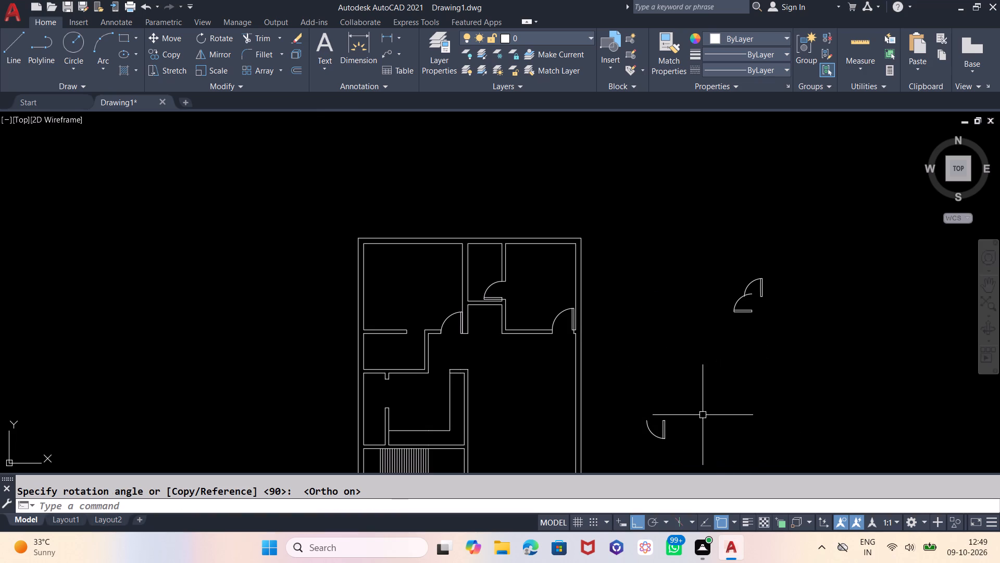
Move the rotated door by its leaf's upper right corner to the right jamb of the opening in the top left room's lower wall.
{"action": "left_click", "coordinate": [692, 405]}
{"action": "left_click", "coordinate": [627, 448]}
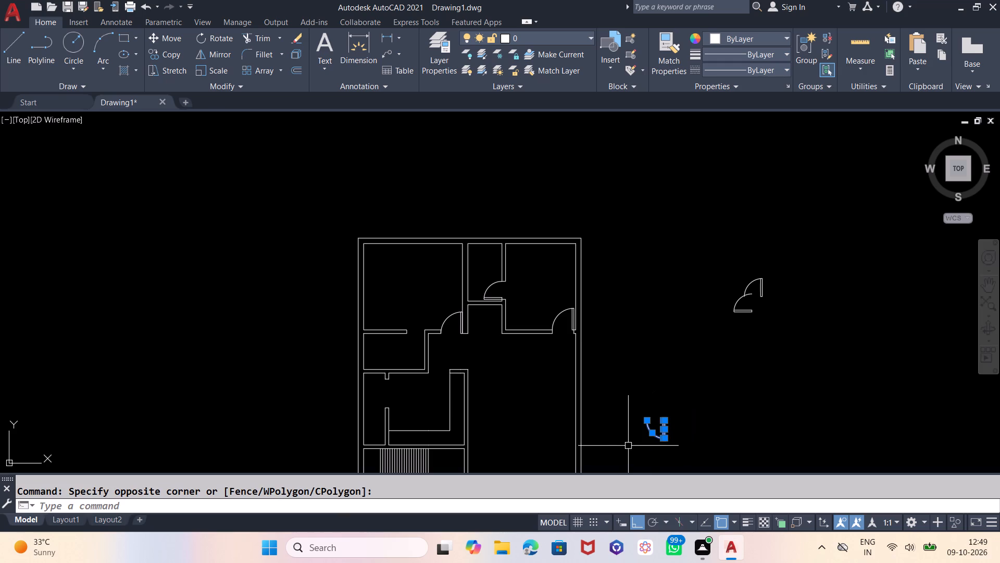
{"action": "key", "text": "m"}
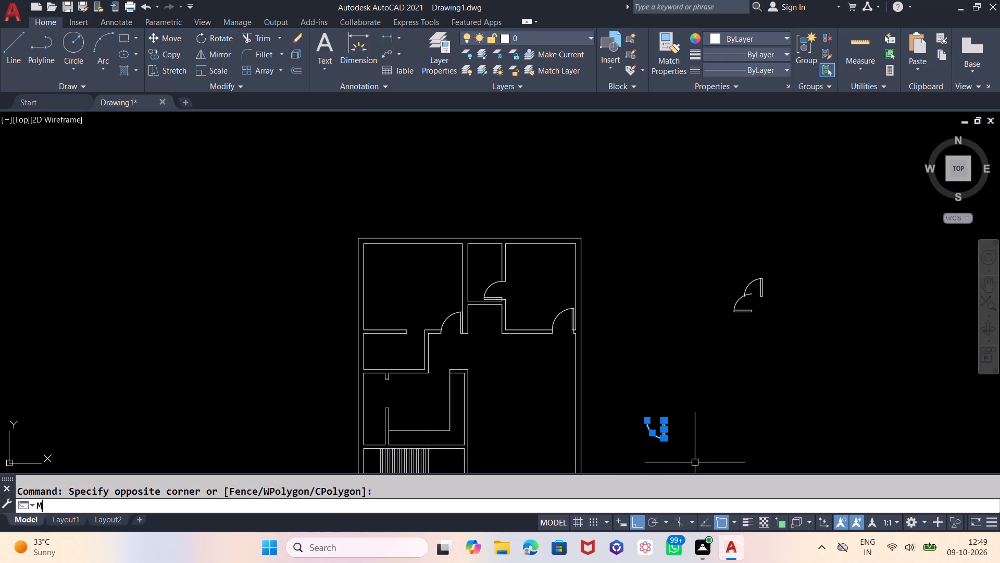
{"action": "key", "text": "Return"}
{"action": "scroll", "coordinate": [663, 428], "scroll_direction": "up", "scroll_amount": 4}
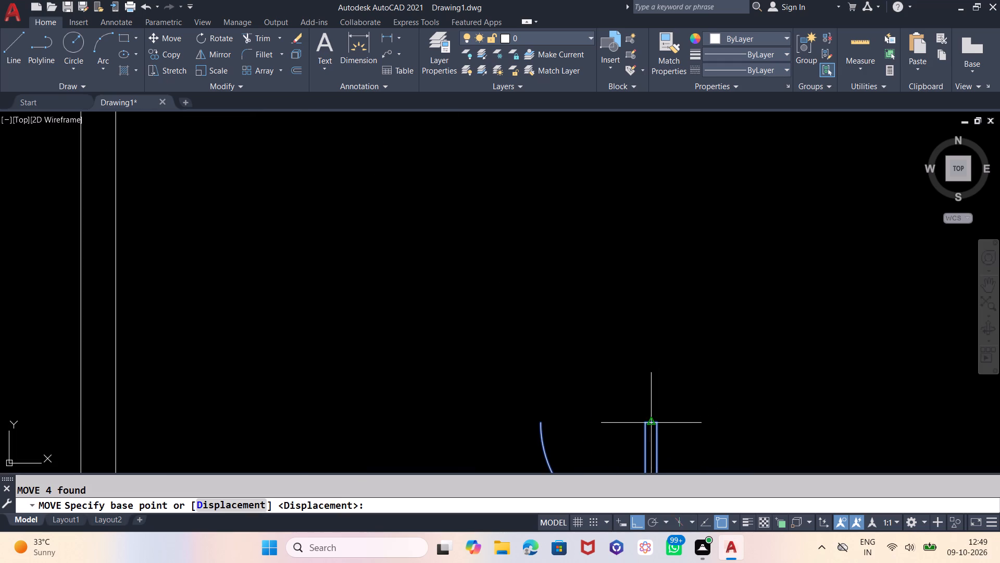
{"action": "left_click", "coordinate": [658, 422]}
{"action": "scroll", "coordinate": [780, 374], "scroll_direction": "down", "scroll_amount": 1}
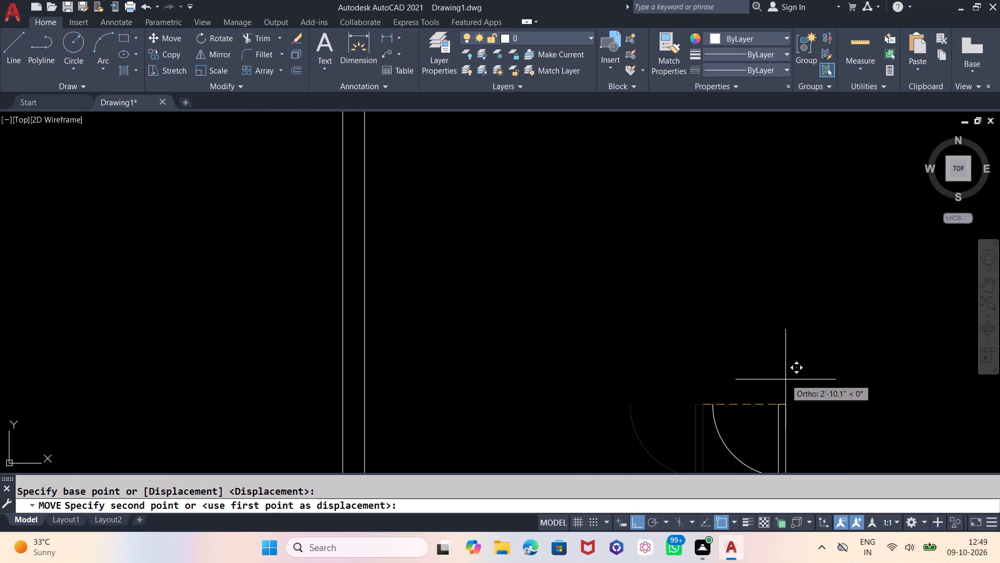
{"action": "key", "text": "F8"}
{"action": "scroll", "coordinate": [786, 382], "scroll_direction": "down", "scroll_amount": 4}
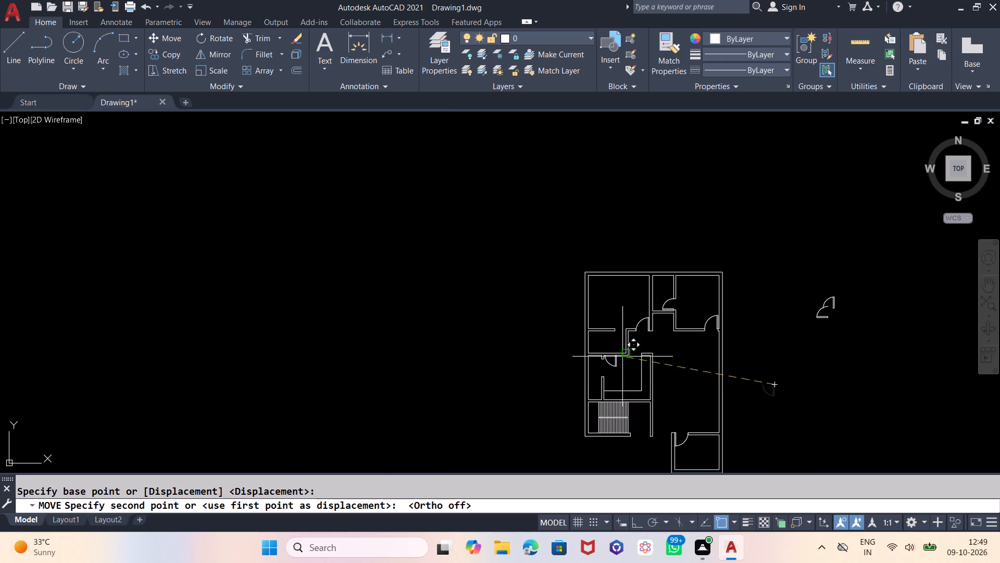
{"action": "scroll", "coordinate": [626, 354], "scroll_direction": "up", "scroll_amount": 3}
{"action": "scroll", "coordinate": [599, 260], "scroll_direction": "up", "scroll_amount": 3}
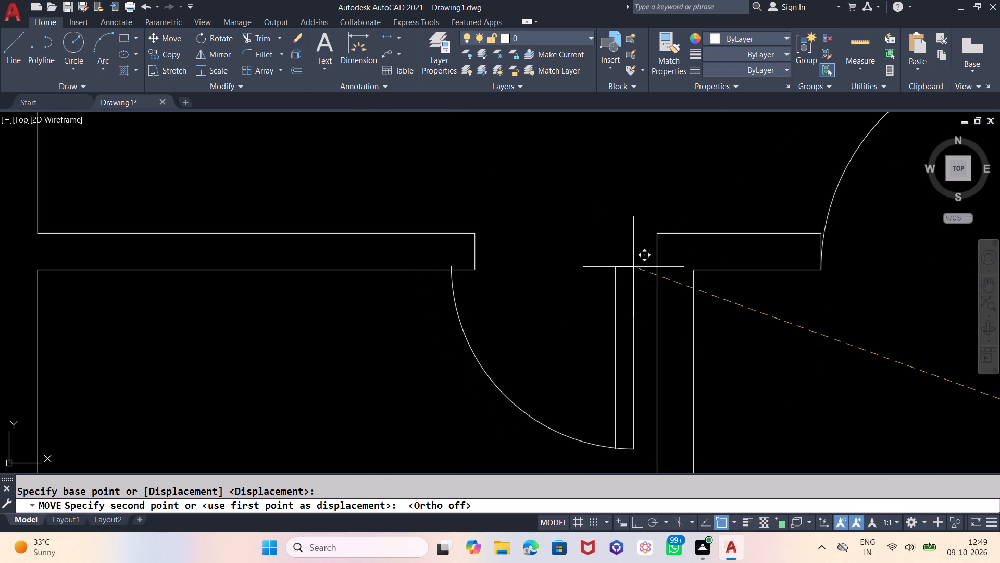
{"action": "left_click", "coordinate": [658, 235]}
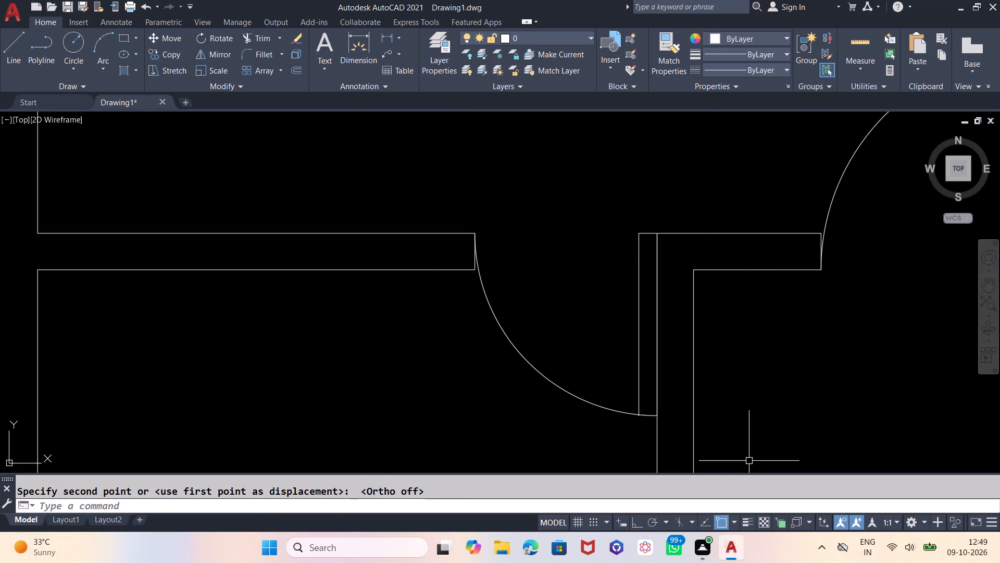
Erase the two leftover door symbols in the free space right of the plan.
{"action": "scroll", "coordinate": [606, 388], "scroll_direction": "down", "scroll_amount": 2}
{"action": "scroll", "coordinate": [615, 314], "scroll_direction": "down", "scroll_amount": 4}
{"action": "scroll", "coordinate": [570, 298], "scroll_direction": "down", "scroll_amount": 1}
{"action": "scroll", "coordinate": [644, 385], "scroll_direction": "up", "scroll_amount": 1}
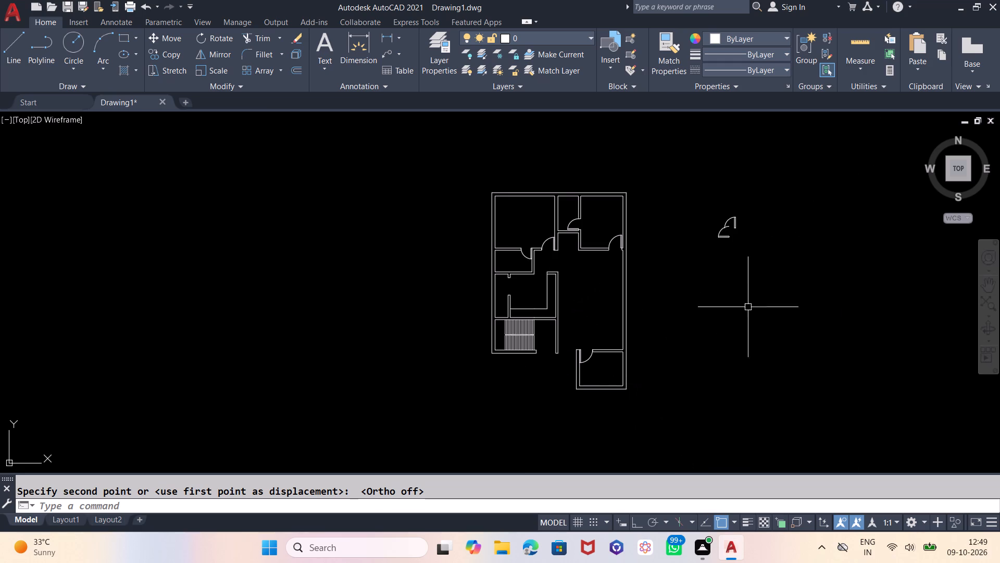
{"action": "left_click_drag", "start_coordinate": [742, 195], "coordinate": [733, 213]}
{"action": "left_click", "coordinate": [702, 268]}
{"action": "key", "text": "Delete"}
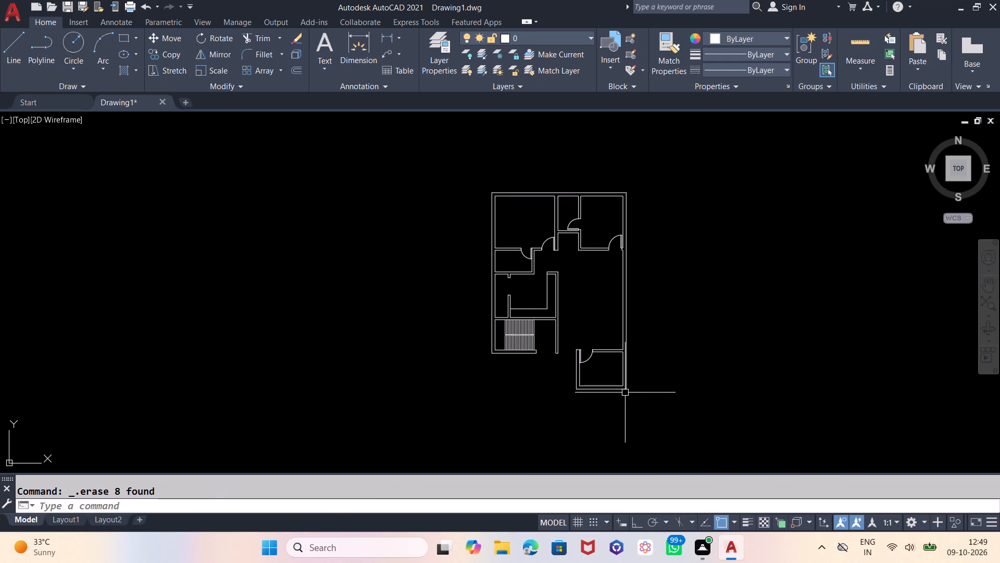
Draw a rectangle 5' wide and 9" high in the free space right of the plan.
{"action": "scroll", "coordinate": [569, 309], "scroll_direction": "up", "scroll_amount": 1}
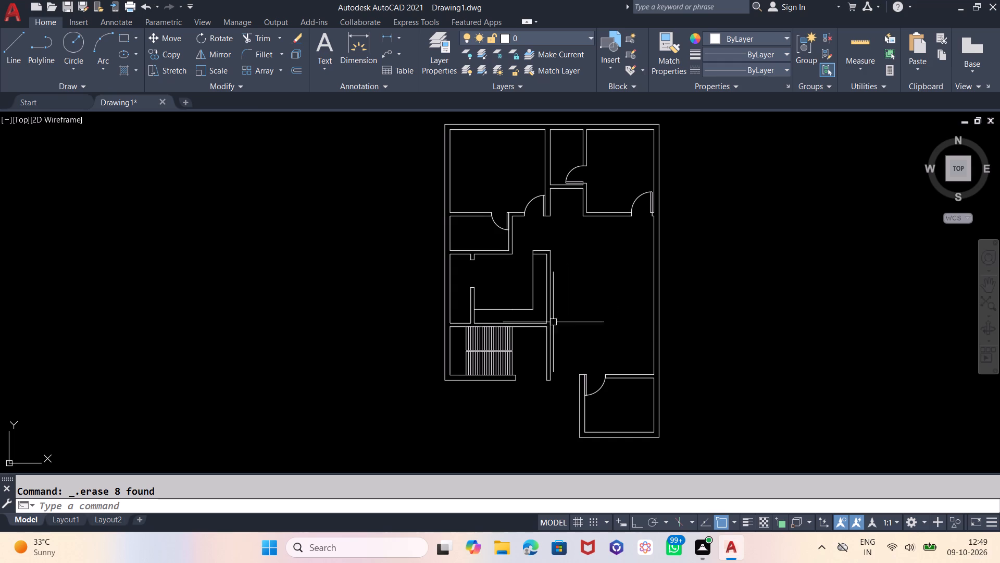
{"action": "left_click", "coordinate": [117, 36]}
{"action": "middle_click_drag", "start_coordinate": [309, 232], "coordinate": [235, 239]}
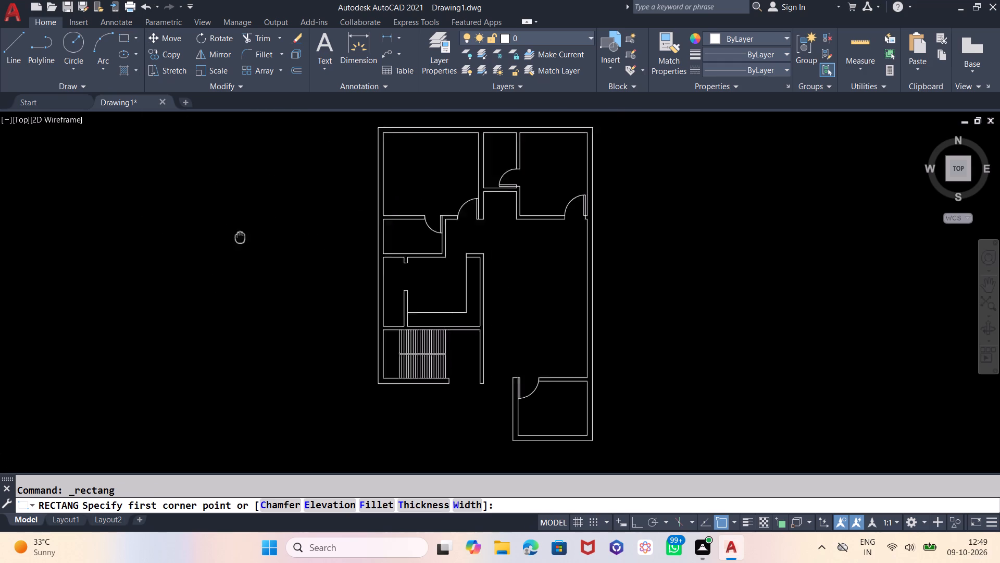
{"action": "middle_click_drag", "start_coordinate": [235, 239], "coordinate": [185, 250]}
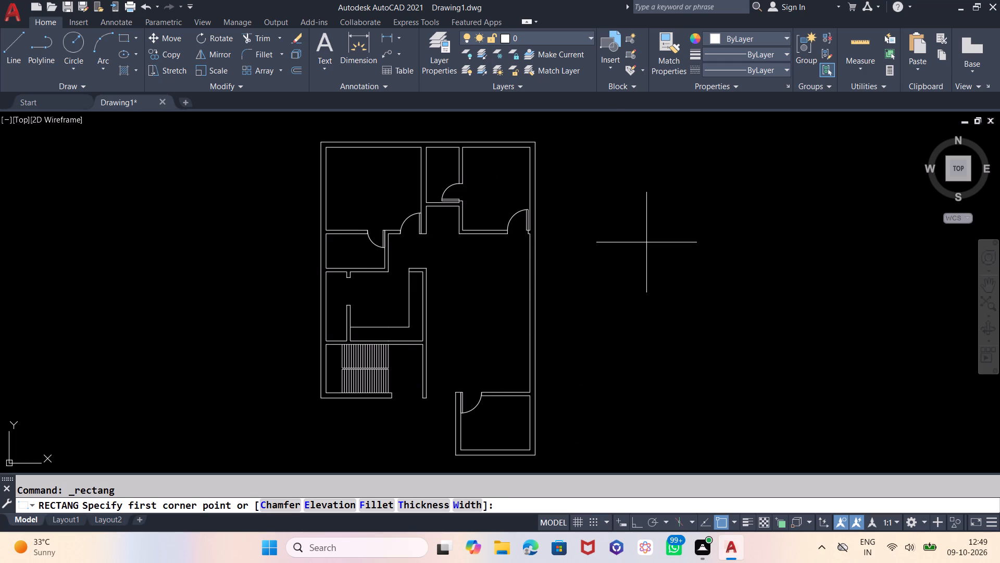
{"action": "left_click", "coordinate": [646, 242]}
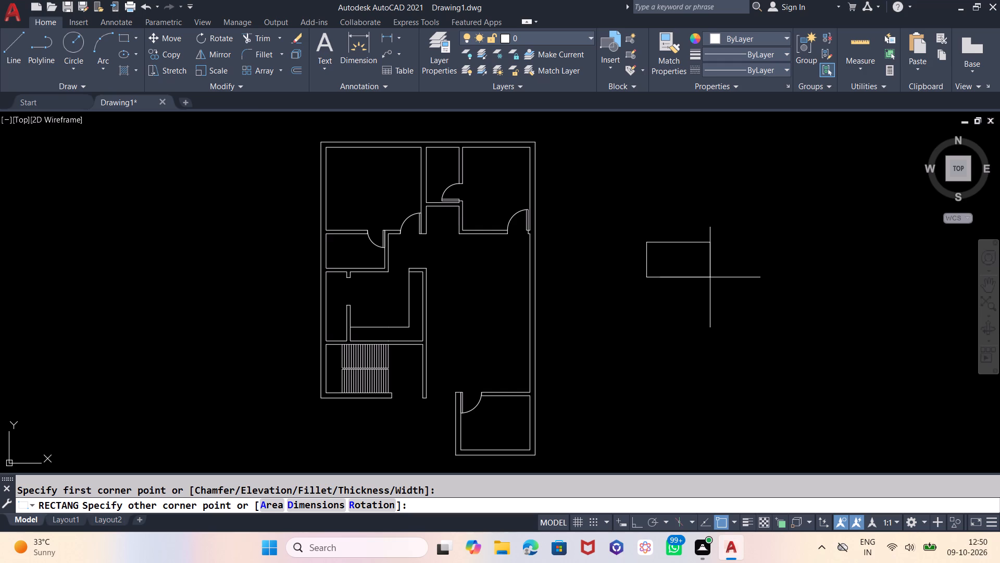
{"action": "key", "text": "shift+at"}
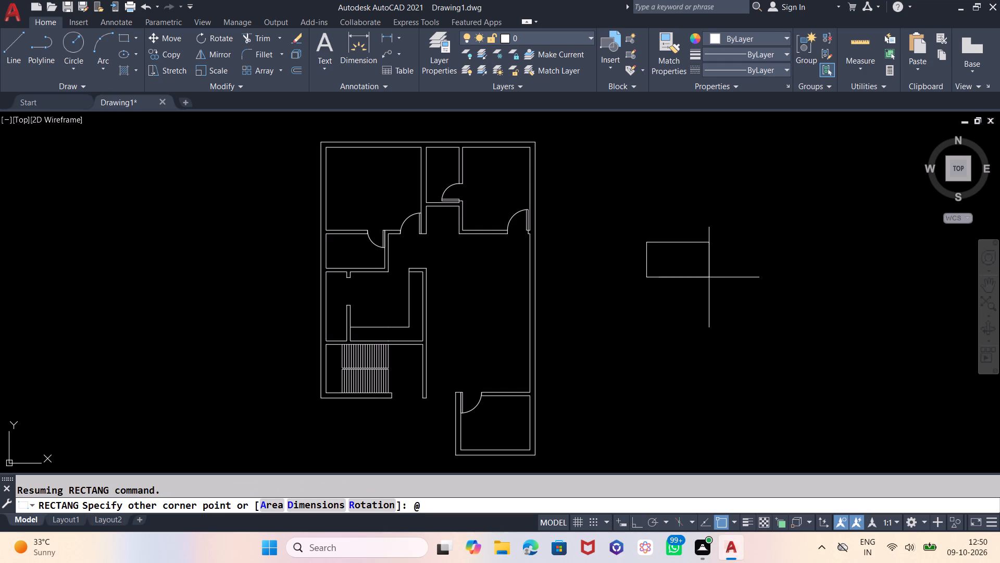
{"action": "type", "text": "5',"}
{"action": "key", "text": "9"}
{"action": "key", "text": "Return"}
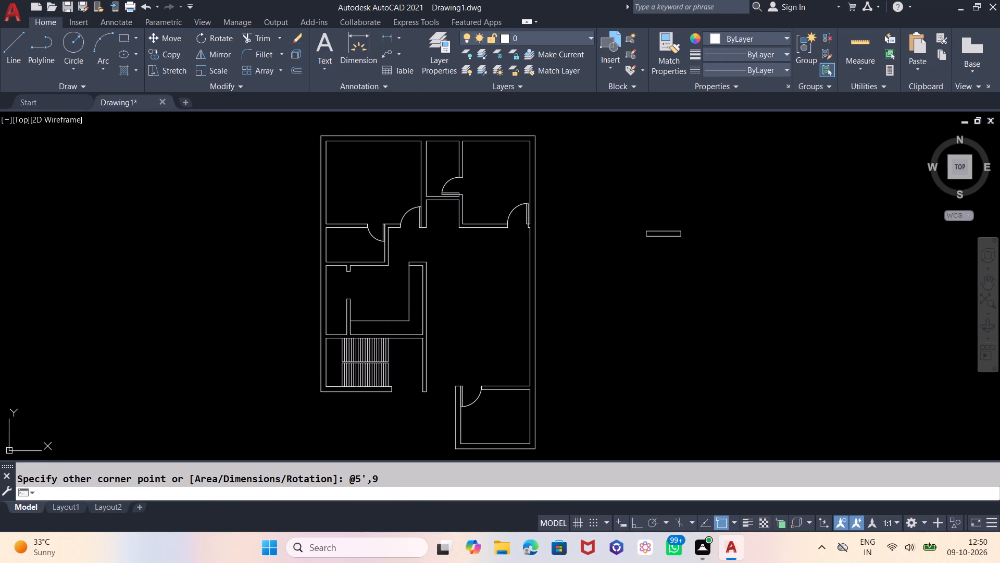
Draw a horizontal centre line through the rectangle between the midpoints of its two short sides.
{"action": "left_click", "coordinate": [15, 45]}
{"action": "scroll", "coordinate": [663, 259], "scroll_direction": "up", "scroll_amount": 3}
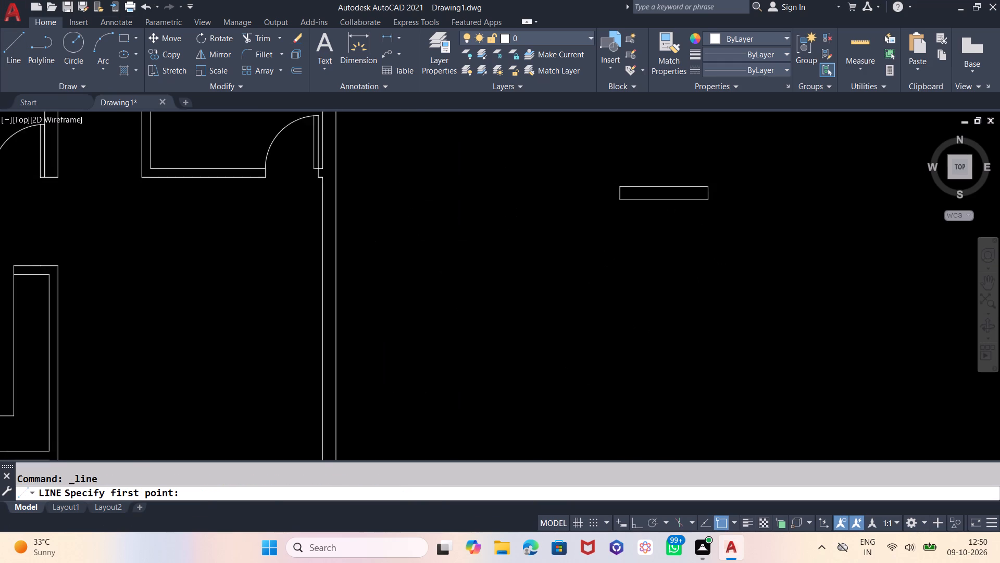
{"action": "scroll", "coordinate": [655, 322], "scroll_direction": "down", "scroll_amount": 1}
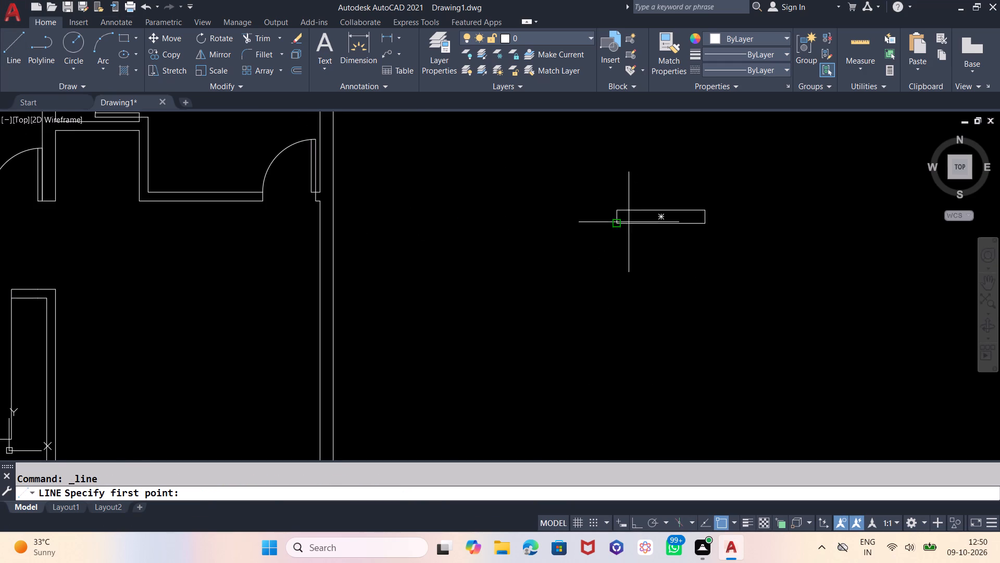
{"action": "scroll", "coordinate": [622, 217], "scroll_direction": "up", "scroll_amount": 2}
{"action": "left_click", "coordinate": [608, 215]}
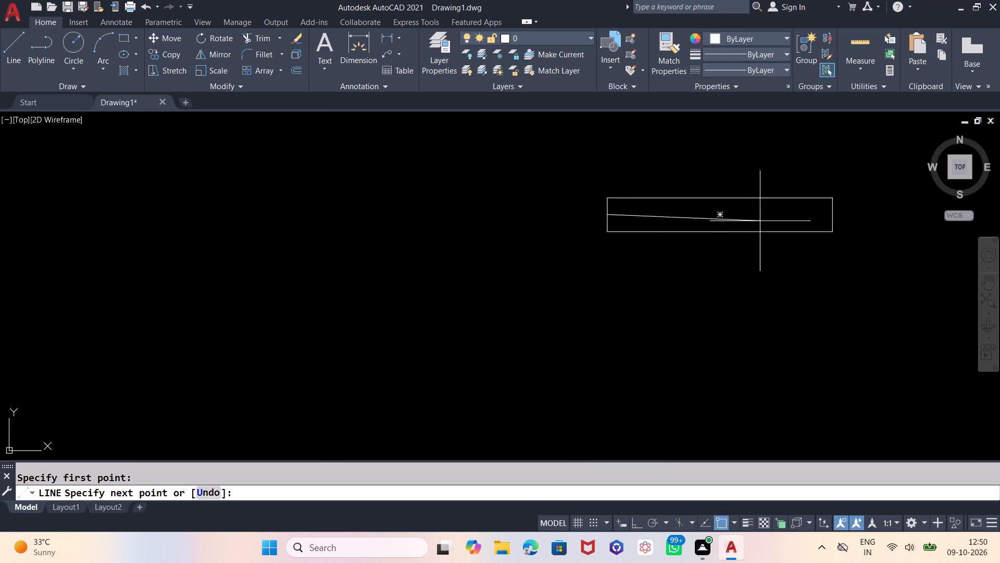
{"action": "left_click", "coordinate": [833, 215]}
{"action": "key", "text": "Escape"}
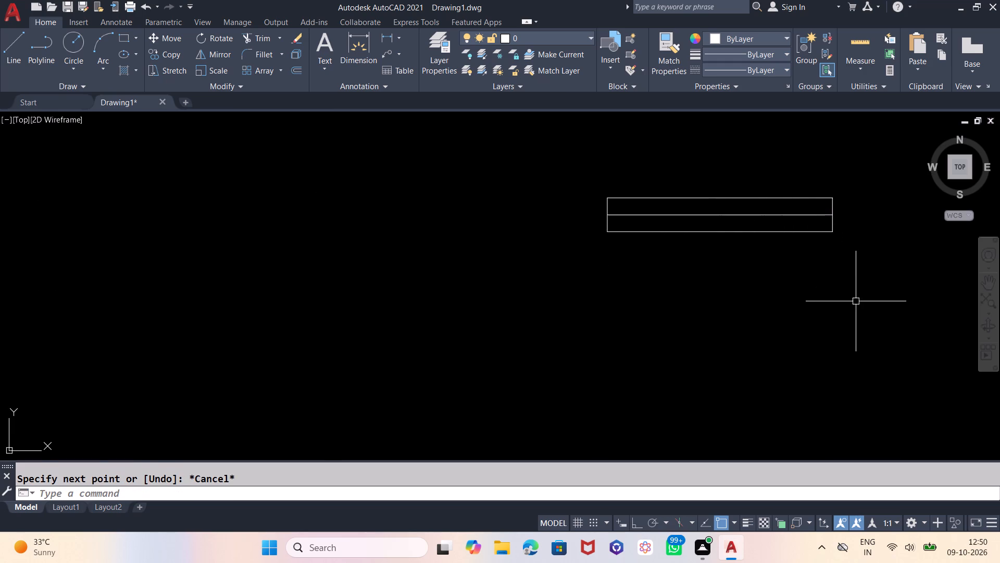
Explode the 5' by 9" rectangle into separate lines.
{"action": "left_click", "coordinate": [777, 200]}
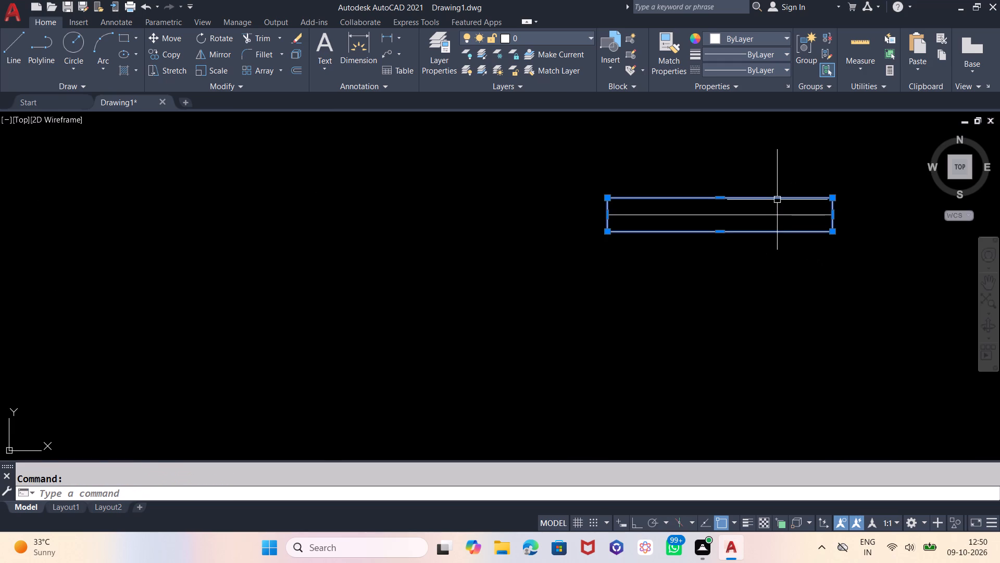
{"action": "key", "text": "x"}
{"action": "key", "text": "Return"}
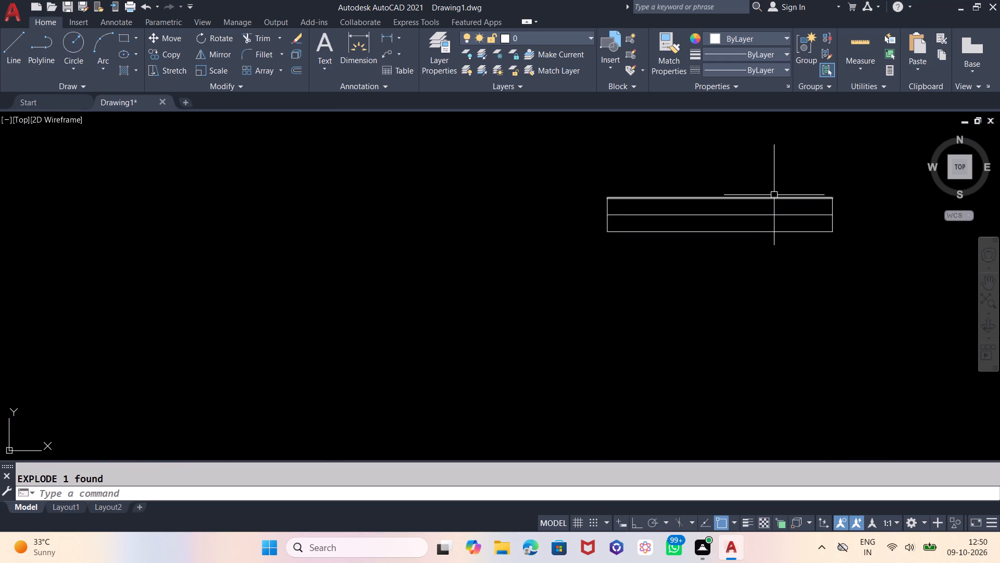
Offset the rectangle's horizontal centre line 2" upward and 2" downward.
{"action": "key", "text": "o"}
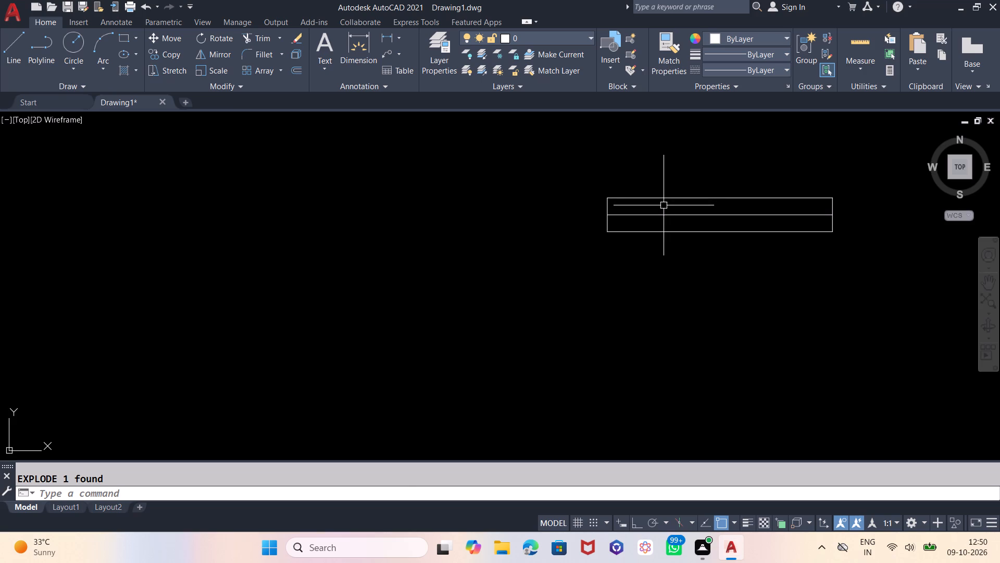
{"action": "key", "text": "Return"}
{"action": "key", "text": "2"}
{"action": "key", "text": "Return"}
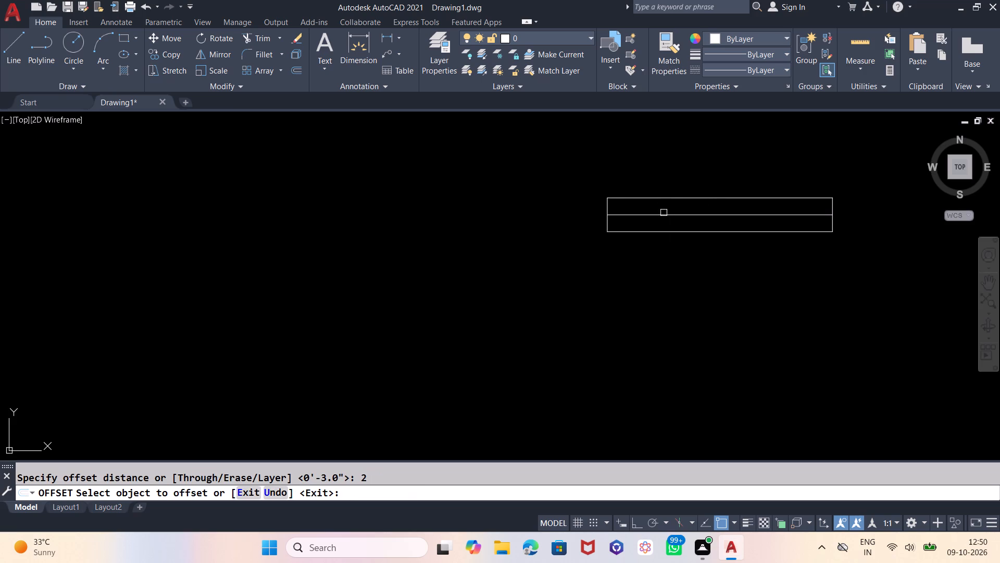
{"action": "left_click", "coordinate": [664, 213]}
{"action": "left_click", "coordinate": [664, 203]}
{"action": "left_click", "coordinate": [665, 214]}
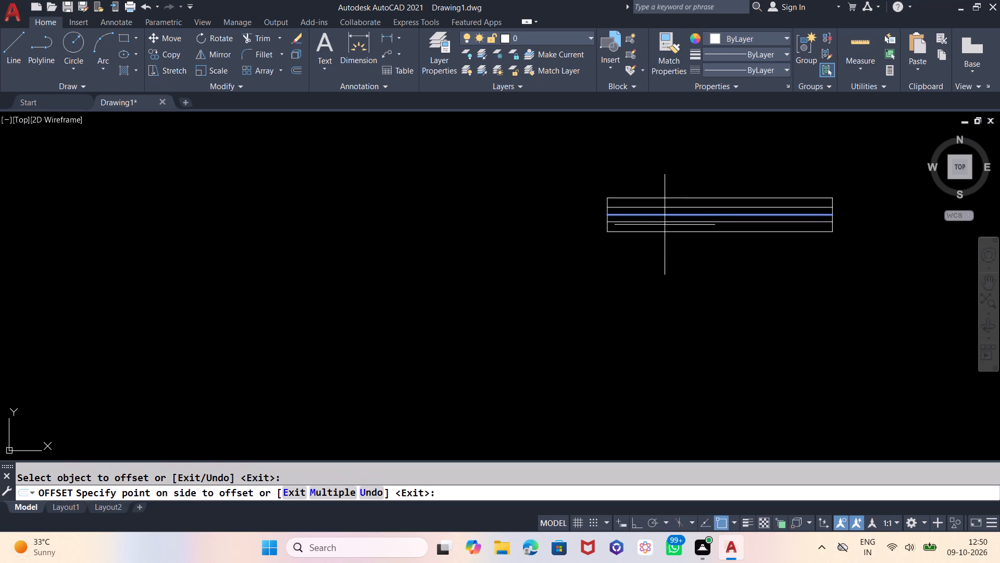
{"action": "left_click", "coordinate": [665, 230]}
Offset the rectangle's left and right short sides 2" inward.
{"action": "scroll", "coordinate": [616, 203], "scroll_direction": "up", "scroll_amount": 1}
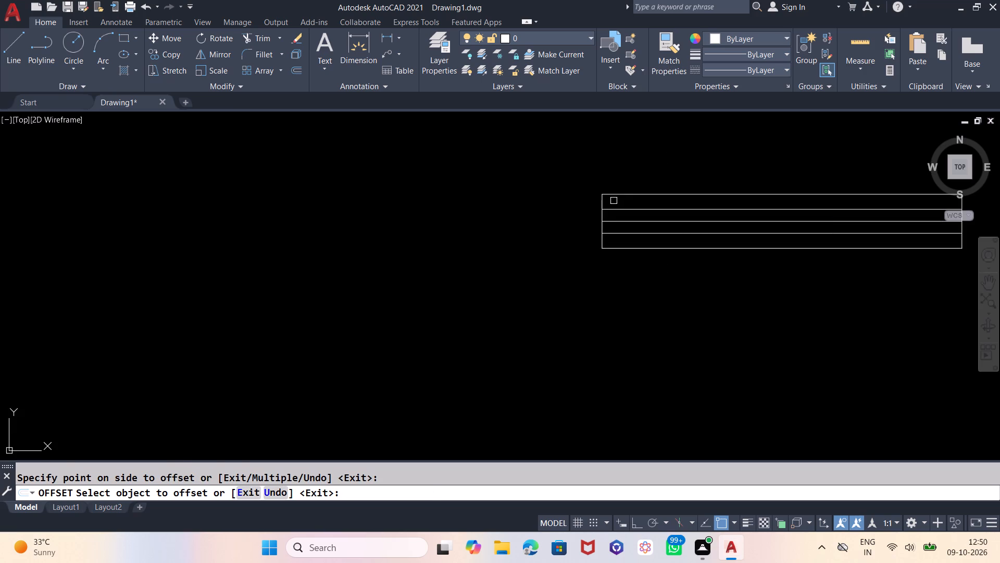
{"action": "left_click", "coordinate": [604, 203]}
{"action": "left_click", "coordinate": [643, 204]}
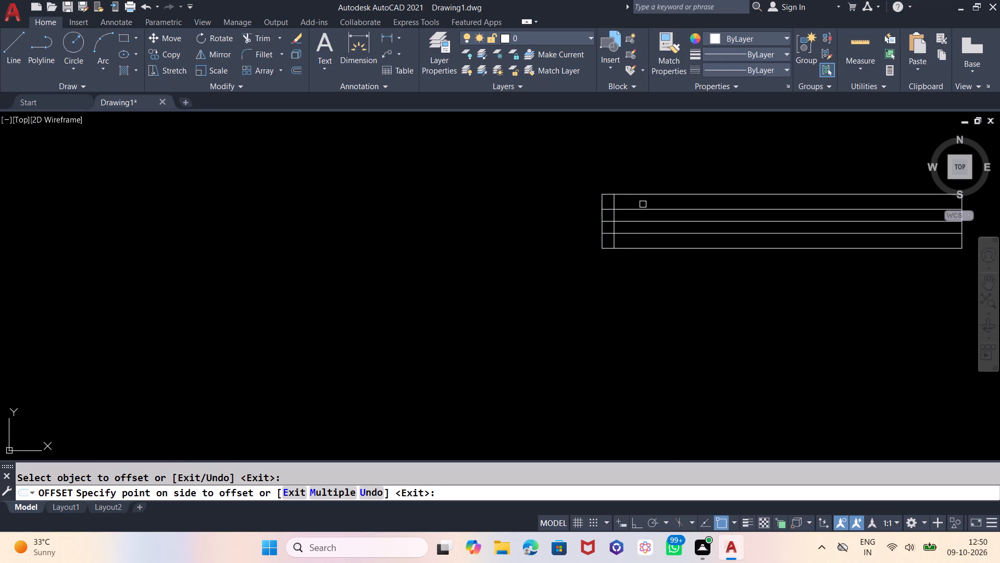
{"action": "scroll", "coordinate": [476, 201], "scroll_direction": "down", "scroll_amount": 2}
{"action": "scroll", "coordinate": [741, 238], "scroll_direction": "up", "scroll_amount": 2}
{"action": "left_click", "coordinate": [547, 144]}
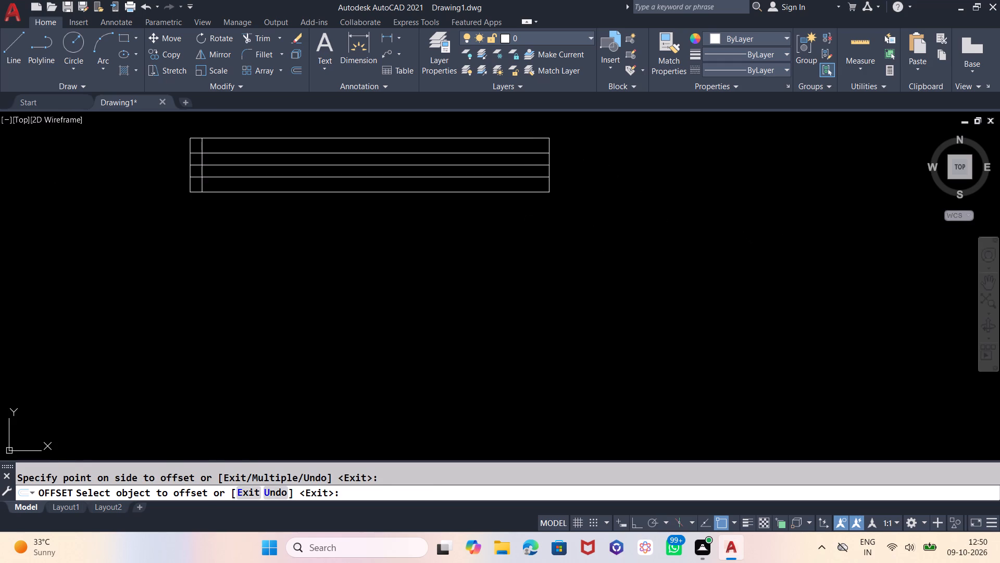
{"action": "left_click", "coordinate": [503, 145]}
{"action": "scroll", "coordinate": [655, 179], "scroll_direction": "down", "scroll_amount": 3}
{"action": "scroll", "coordinate": [653, 185], "scroll_direction": "up", "scroll_amount": 2}
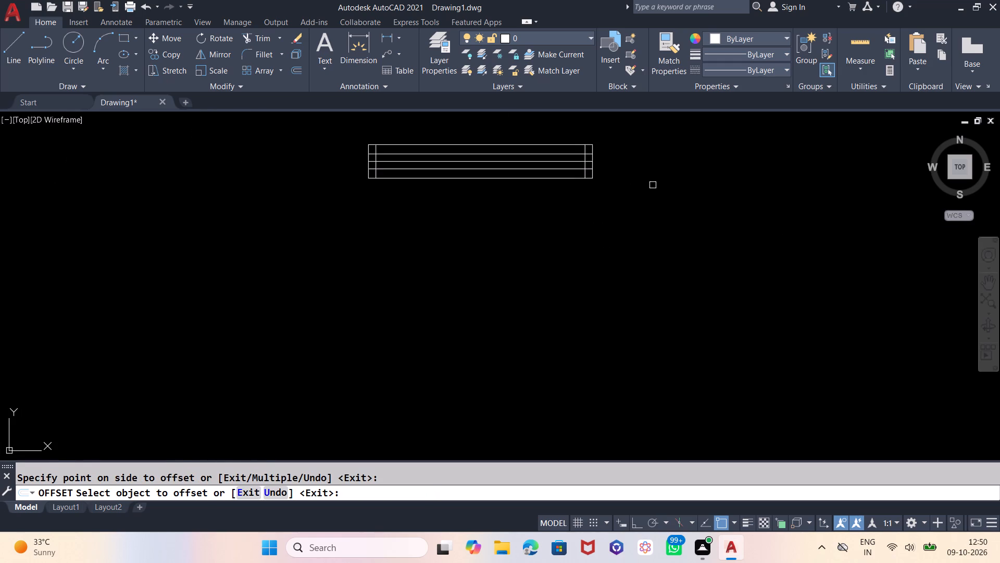
Trim the three inner horizontal lines out of the narrow 2" strips at both ends of the window symbol.
{"action": "scroll", "coordinate": [603, 315], "scroll_direction": "down", "scroll_amount": 1}
{"action": "scroll", "coordinate": [559, 180], "scroll_direction": "up", "scroll_amount": 3}
{"action": "scroll", "coordinate": [624, 186], "scroll_direction": "down", "scroll_amount": 2}
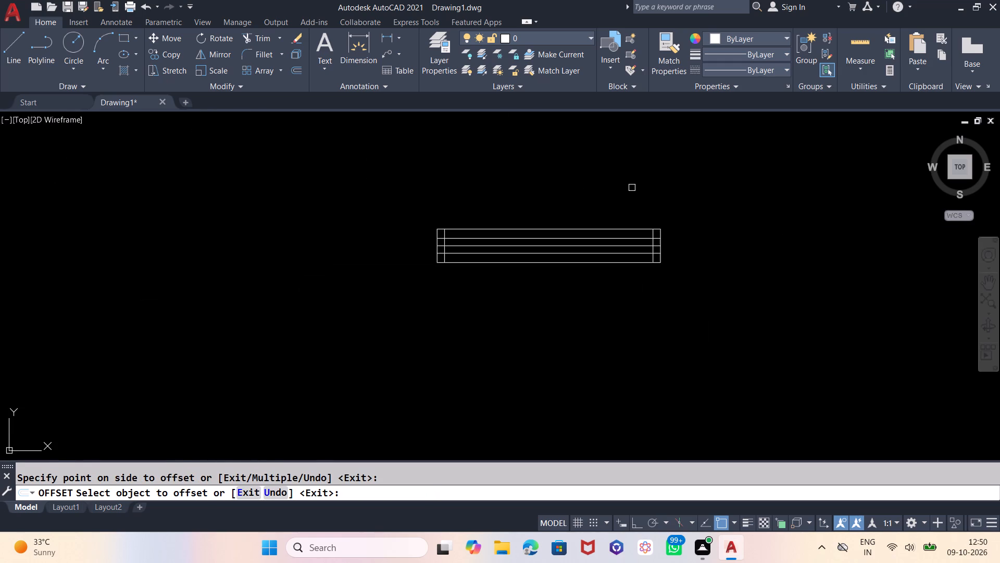
{"action": "key", "text": "Escape"}
{"action": "key", "text": "t"}
{"action": "key", "text": "r"}
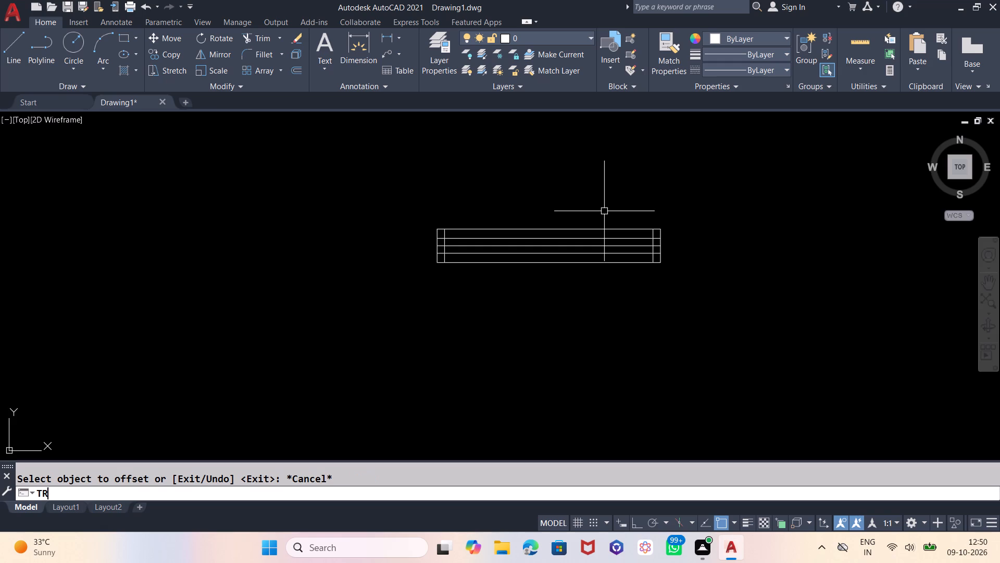
{"action": "key", "text": "Return"}
{"action": "key", "text": "Return"}
{"action": "scroll", "coordinate": [627, 235], "scroll_direction": "up", "scroll_amount": 4}
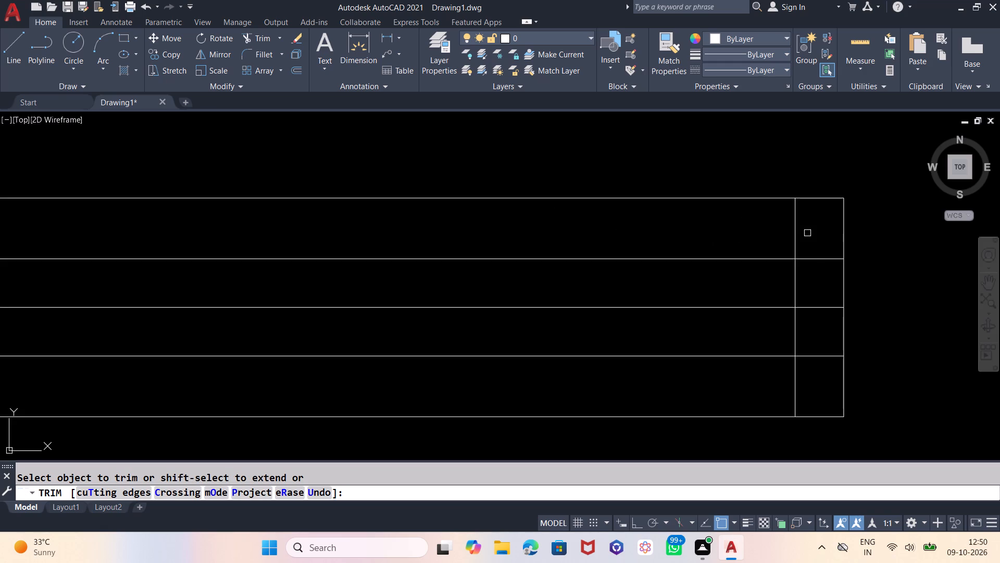
{"action": "left_click", "coordinate": [815, 233]}
{"action": "left_click", "coordinate": [818, 372]}
{"action": "scroll", "coordinate": [921, 342], "scroll_direction": "down", "scroll_amount": 3}
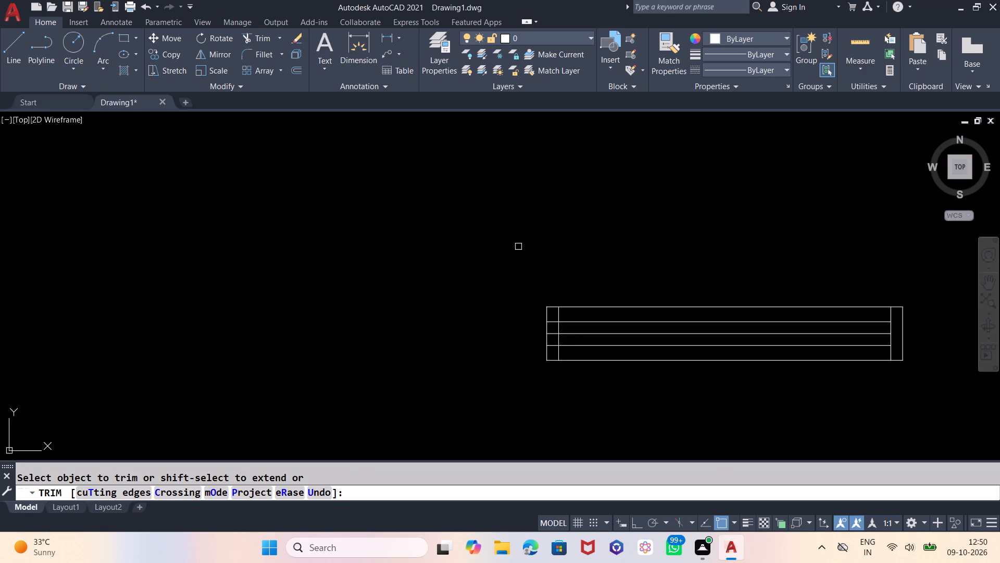
{"action": "scroll", "coordinate": [569, 347], "scroll_direction": "up", "scroll_amount": 3}
{"action": "left_click", "coordinate": [506, 226]}
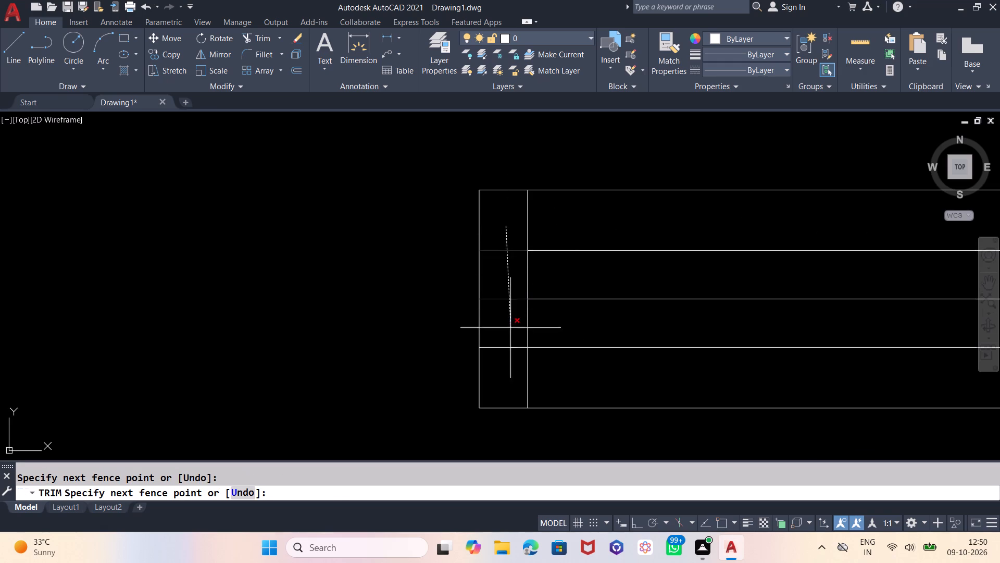
{"action": "left_click", "coordinate": [506, 356]}
{"action": "scroll", "coordinate": [476, 191], "scroll_direction": "down", "scroll_amount": 2}
{"action": "scroll", "coordinate": [417, 250], "scroll_direction": "down", "scroll_amount": 1}
{"action": "scroll", "coordinate": [435, 309], "scroll_direction": "down", "scroll_amount": 2}
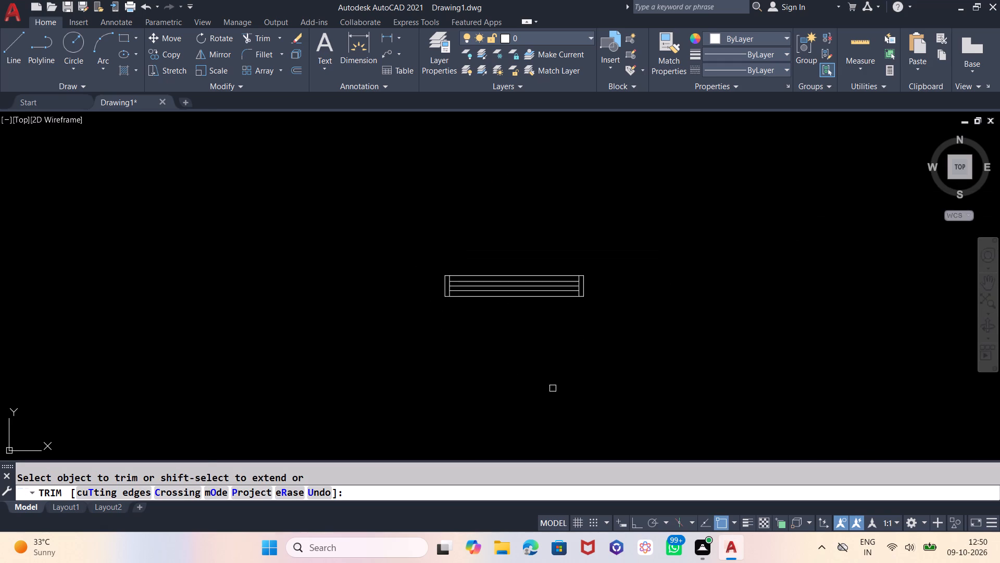
{"action": "scroll", "coordinate": [555, 389], "scroll_direction": "down", "scroll_amount": 1}
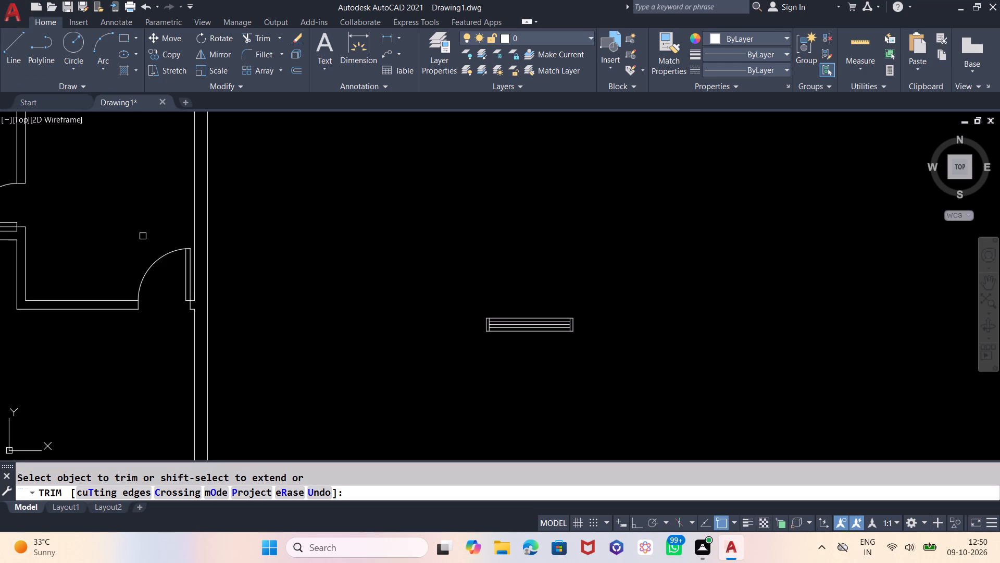
{"action": "key", "text": "Escape"}
Copy the whole window symbol to five freely chosen spots in the empty area beside the floor plan.
{"action": "left_click_drag", "start_coordinate": [618, 290], "coordinate": [521, 312]}
{"action": "left_click", "coordinate": [428, 357]}
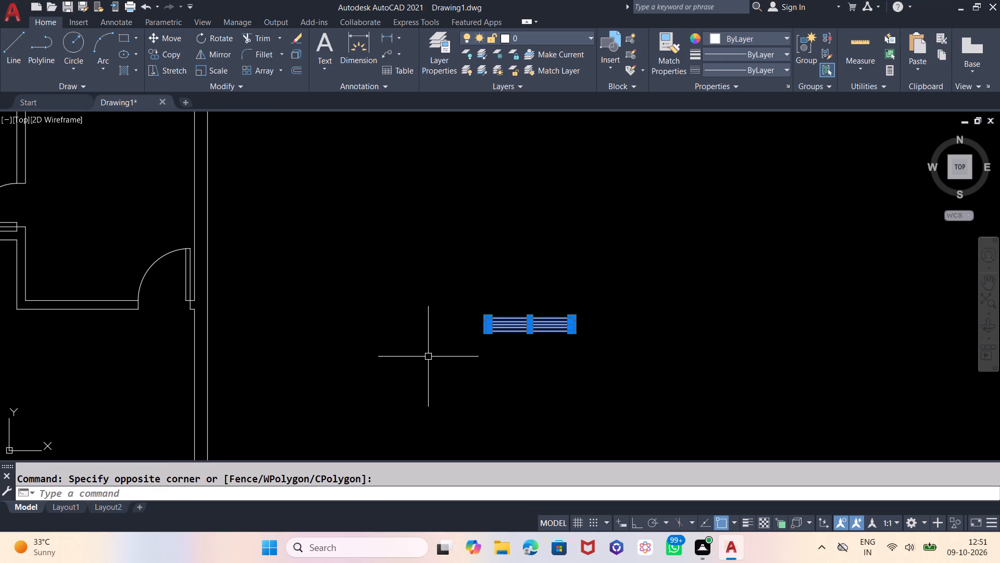
{"action": "key", "text": "c"}
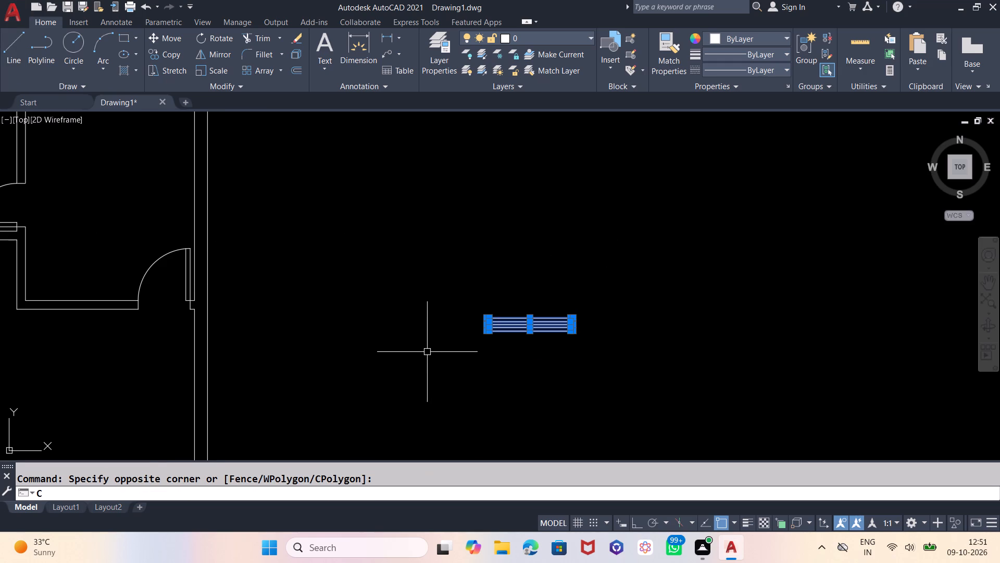
{"action": "key", "text": "p"}
{"action": "key", "text": "Return"}
{"action": "left_click", "coordinate": [413, 316]}
{"action": "left_click", "coordinate": [452, 268]}
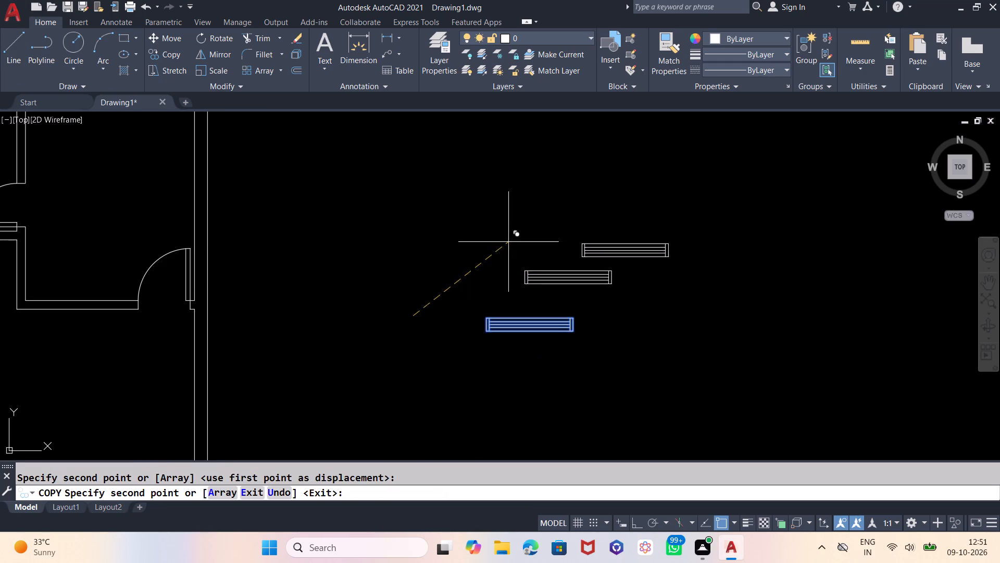
{"action": "left_click", "coordinate": [610, 220]}
{"action": "left_click", "coordinate": [553, 149]}
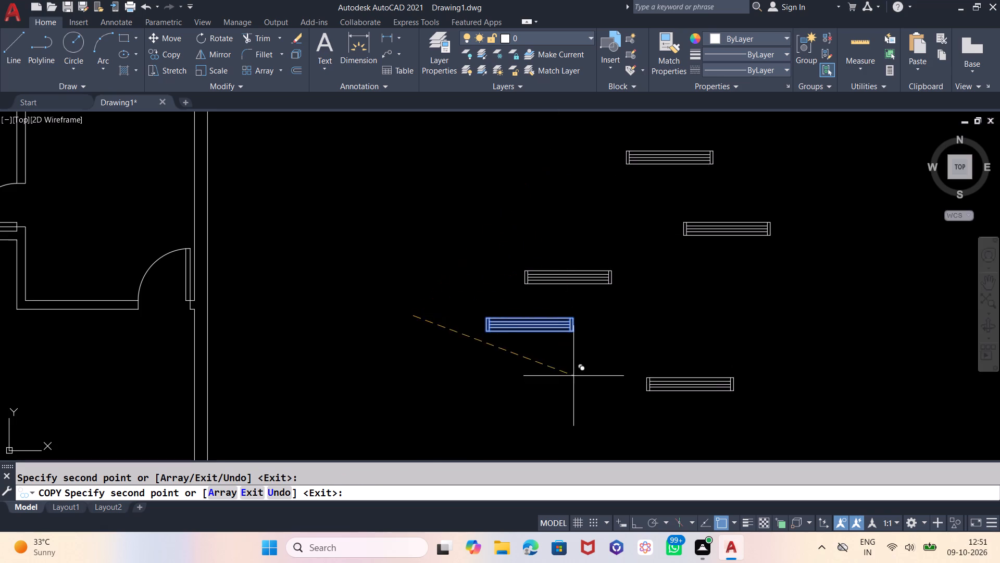
{"action": "left_click", "coordinate": [644, 357]}
{"action": "left_click", "coordinate": [369, 187]}
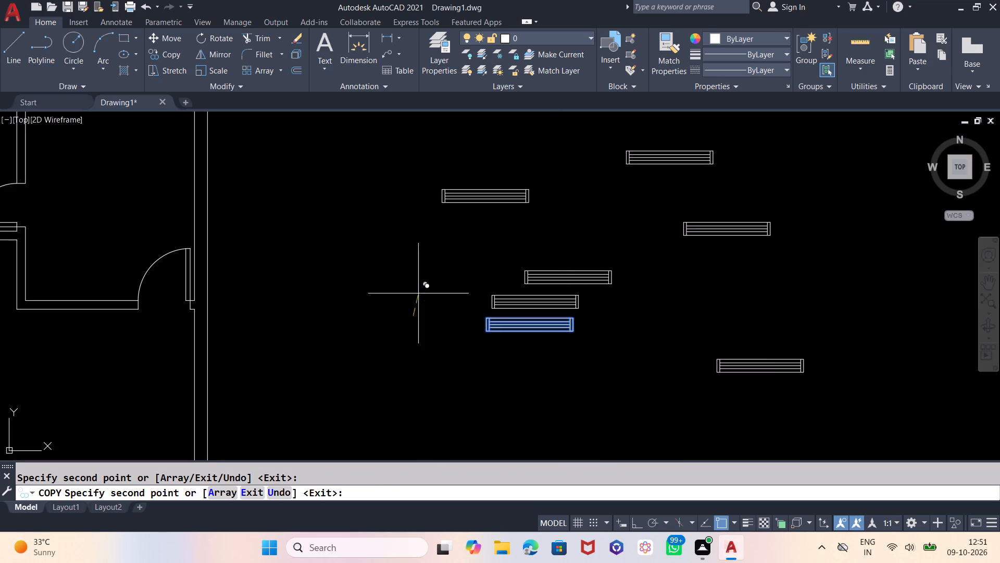
{"action": "key", "text": "Escape"}
Move one window symbol from beside the plan into the open area just east of the staircase room's right wall.
{"action": "scroll", "coordinate": [620, 416], "scroll_direction": "down", "scroll_amount": 4}
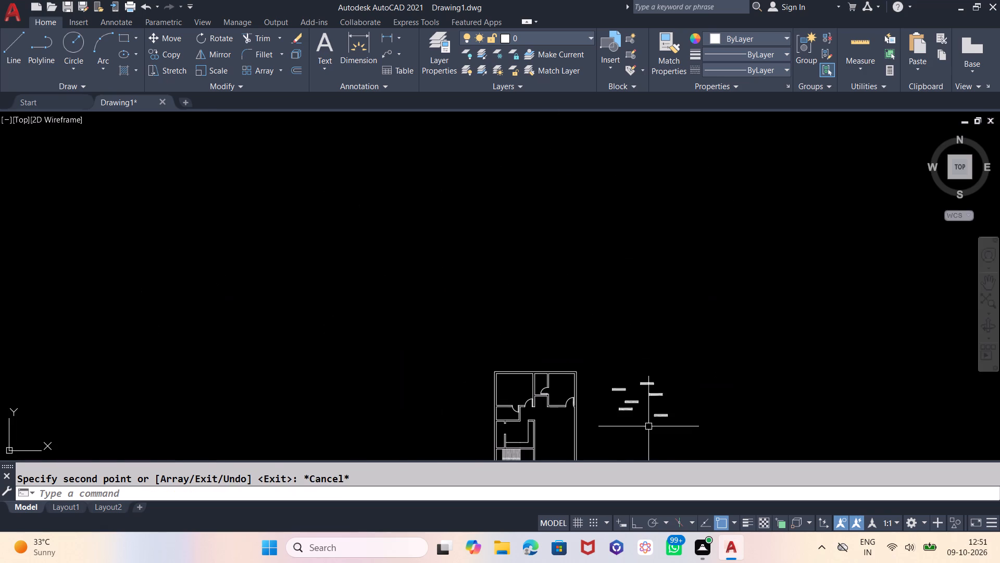
{"action": "scroll", "coordinate": [573, 275], "scroll_direction": "down", "scroll_amount": 2}
{"action": "scroll", "coordinate": [553, 316], "scroll_direction": "up", "scroll_amount": 2}
{"action": "scroll", "coordinate": [530, 371], "scroll_direction": "up", "scroll_amount": 2}
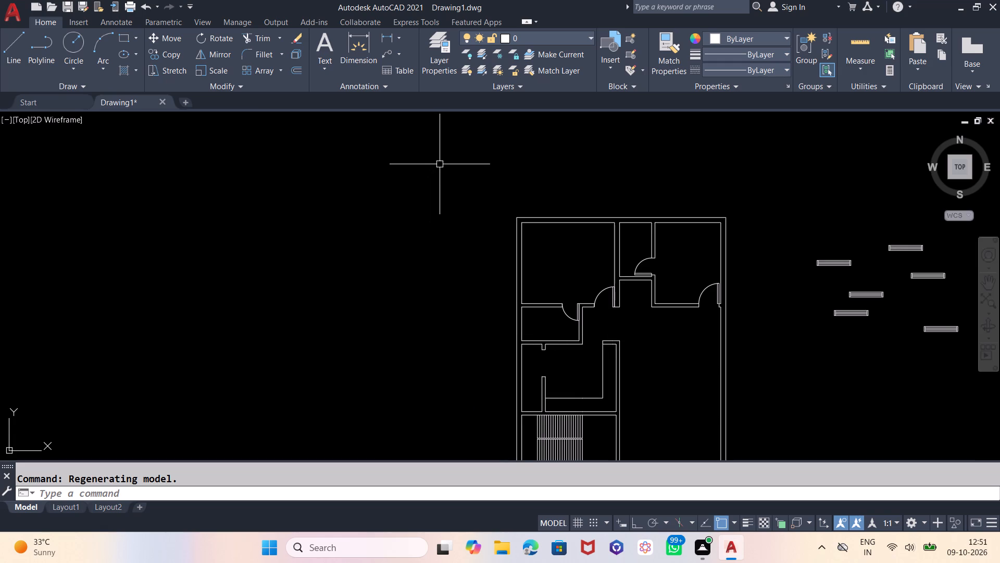
{"action": "scroll", "coordinate": [456, 146], "scroll_direction": "down", "scroll_amount": 1}
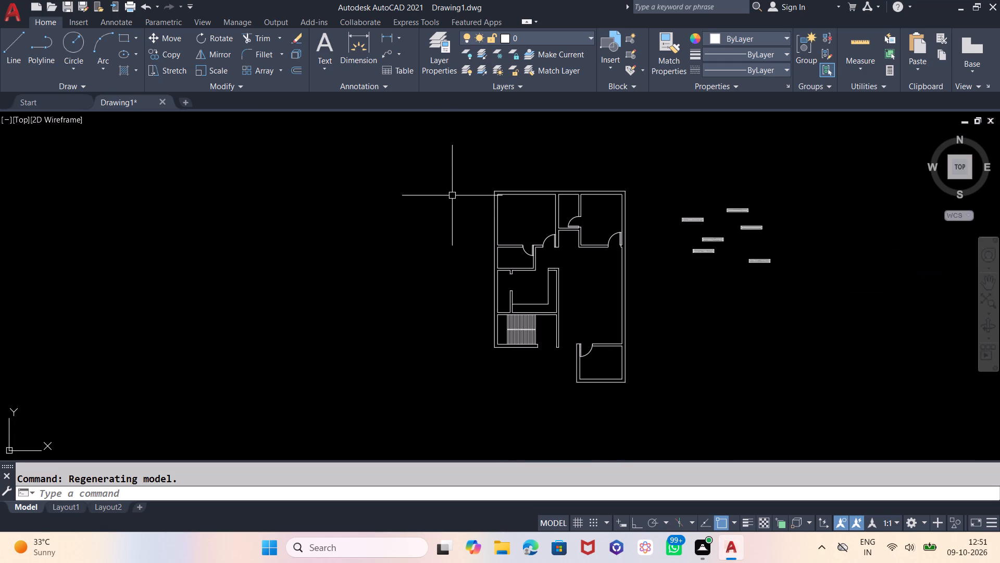
{"action": "scroll", "coordinate": [489, 309], "scroll_direction": "up", "scroll_amount": 1}
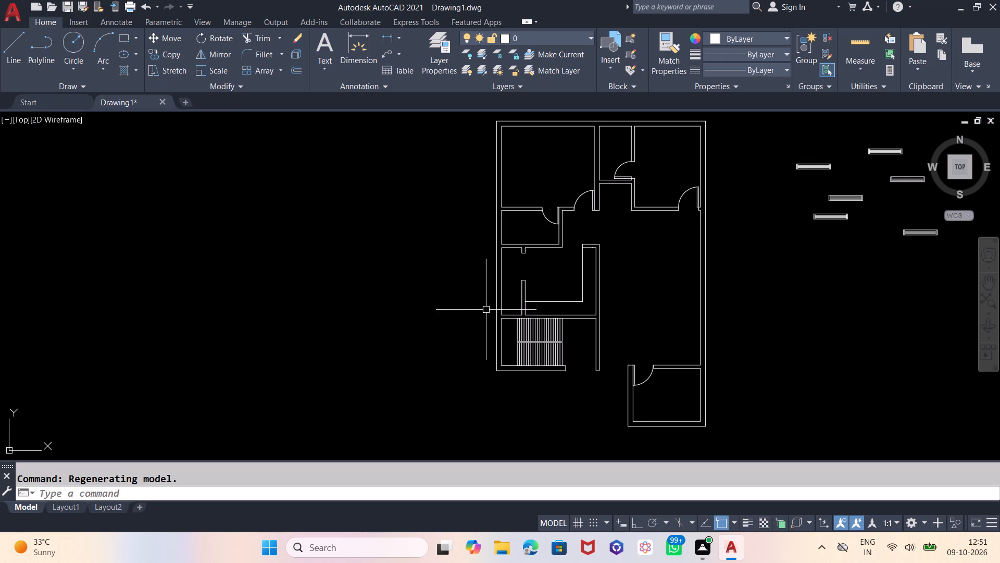
{"action": "scroll", "coordinate": [362, 294], "scroll_direction": "down", "scroll_amount": 1}
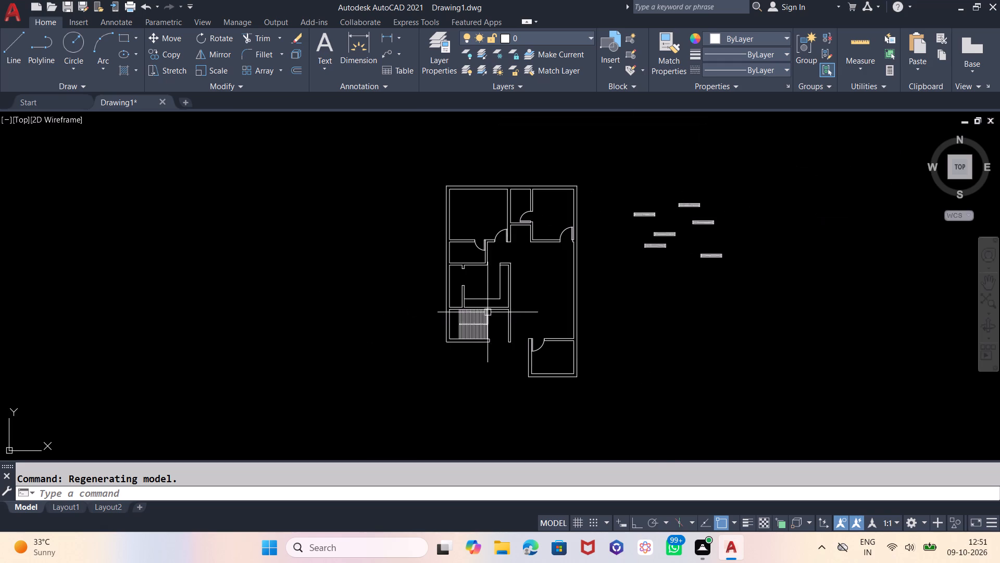
{"action": "scroll", "coordinate": [488, 312], "scroll_direction": "up", "scroll_amount": 4}
{"action": "scroll", "coordinate": [413, 302], "scroll_direction": "down", "scroll_amount": 1}
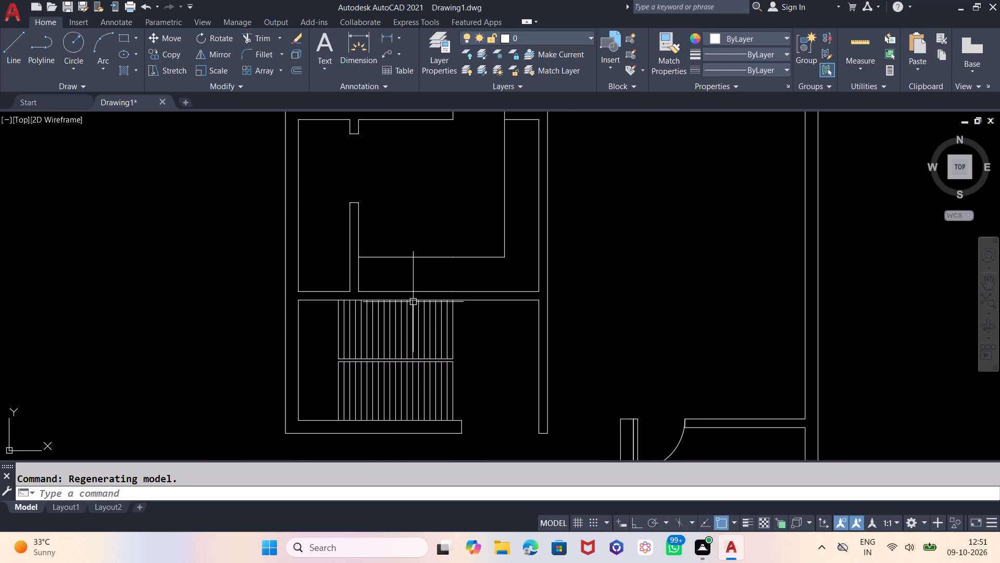
{"action": "scroll", "coordinate": [454, 399], "scroll_direction": "down", "scroll_amount": 1}
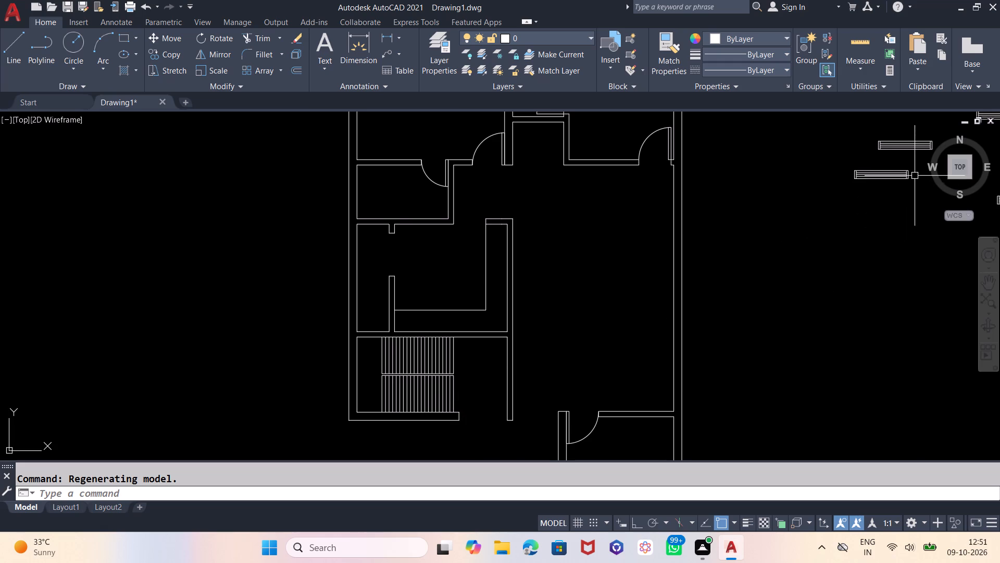
{"action": "left_click_drag", "start_coordinate": [914, 165], "coordinate": [906, 168]}
{"action": "left_click", "coordinate": [826, 193]}
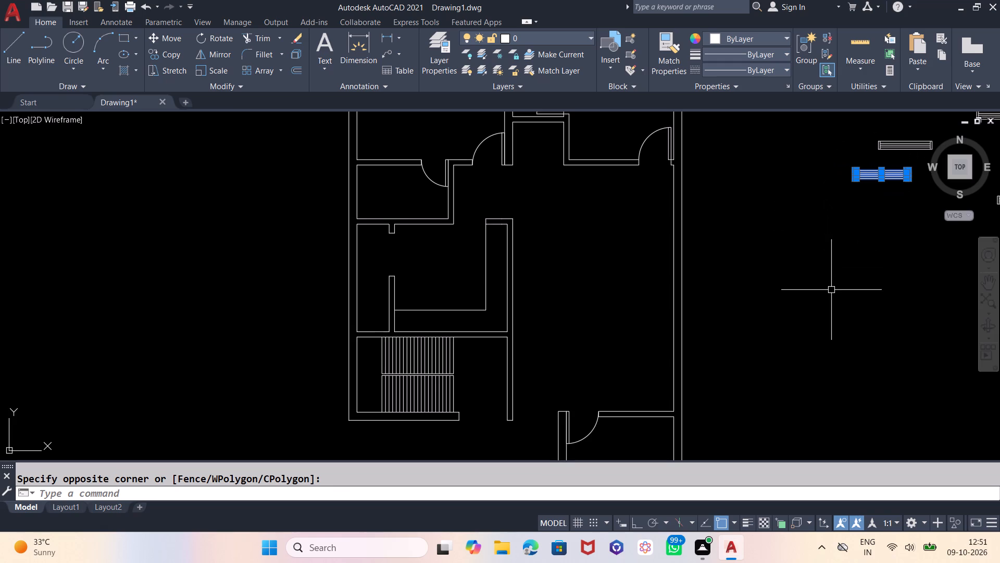
{"action": "key", "text": "m"}
{"action": "key", "text": "Return"}
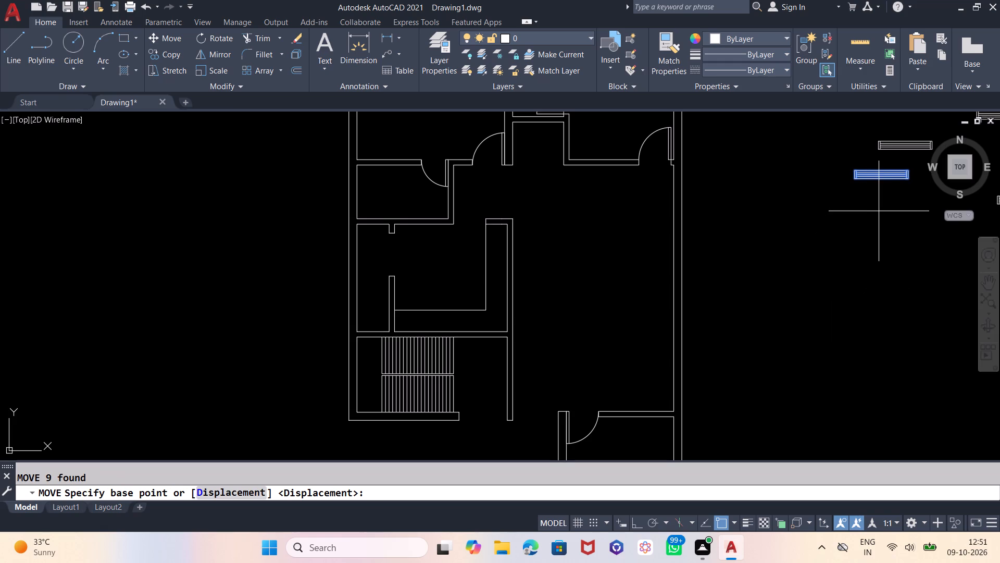
{"action": "scroll", "coordinate": [891, 211], "scroll_direction": "up", "scroll_amount": 1}
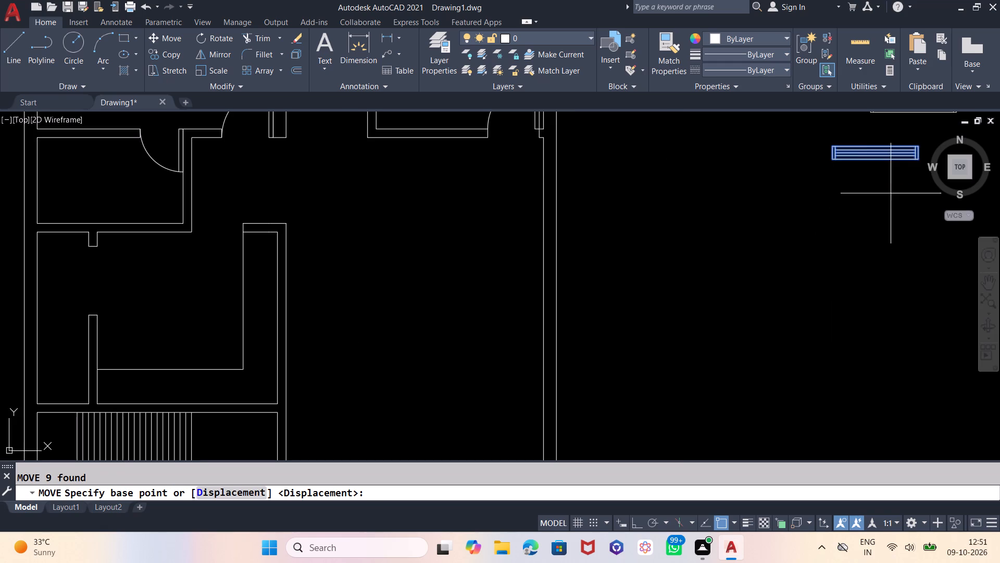
{"action": "left_click", "coordinate": [891, 183]}
{"action": "scroll", "coordinate": [911, 283], "scroll_direction": "down", "scroll_amount": 3}
{"action": "scroll", "coordinate": [724, 317], "scroll_direction": "up", "scroll_amount": 3}
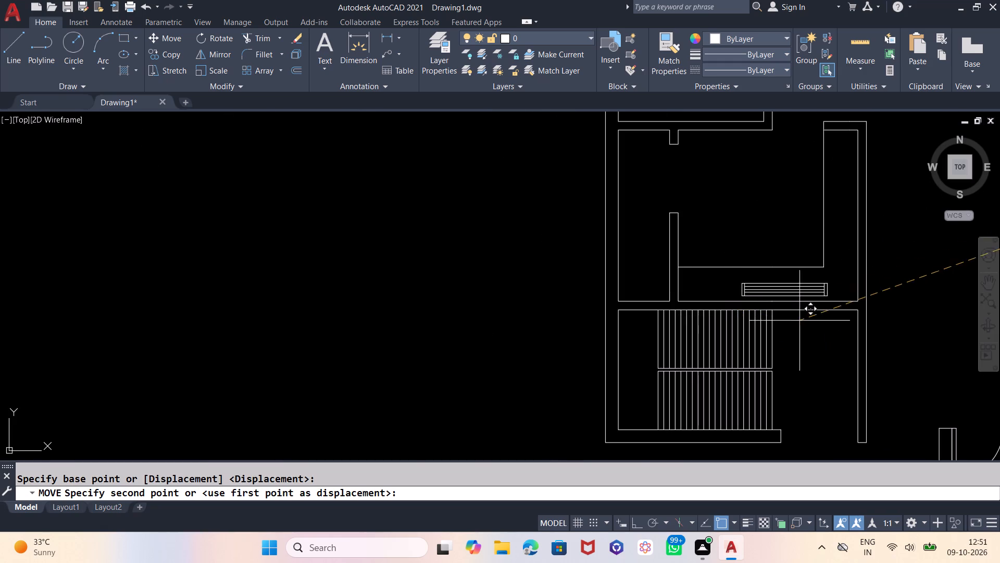
{"action": "scroll", "coordinate": [823, 344], "scroll_direction": "up", "scroll_amount": 2}
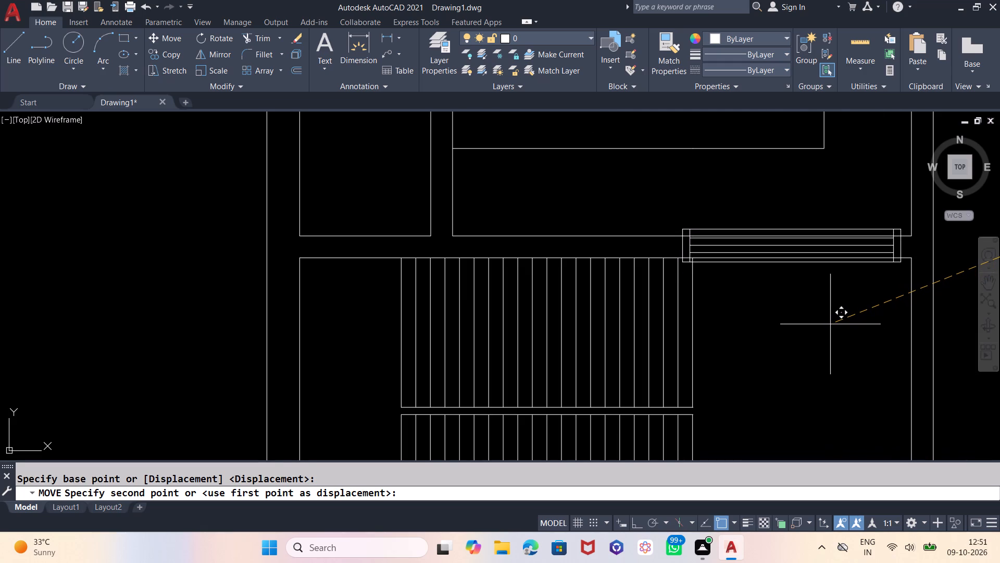
{"action": "scroll", "coordinate": [671, 259], "scroll_direction": "down", "scroll_amount": 2}
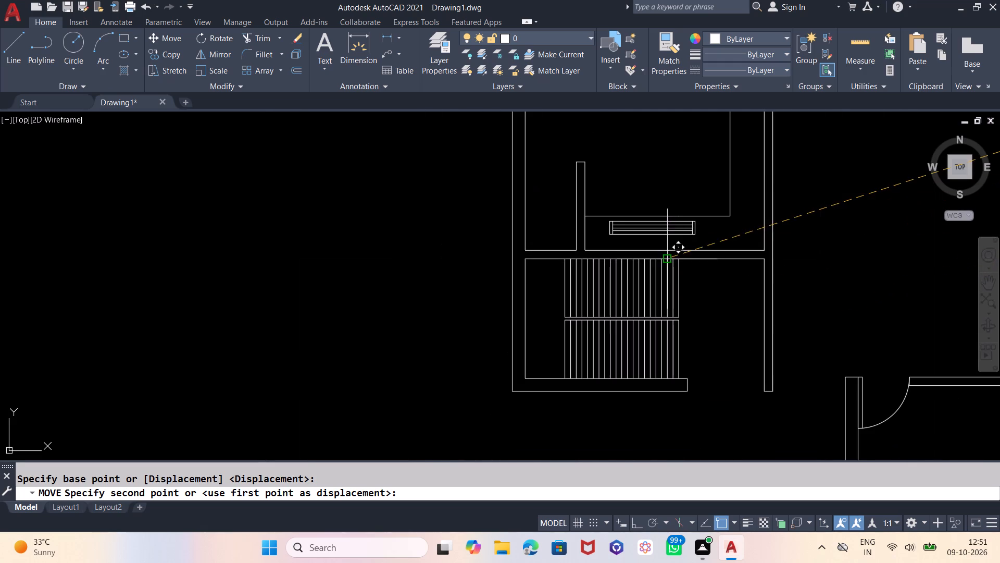
{"action": "left_click", "coordinate": [867, 289]}
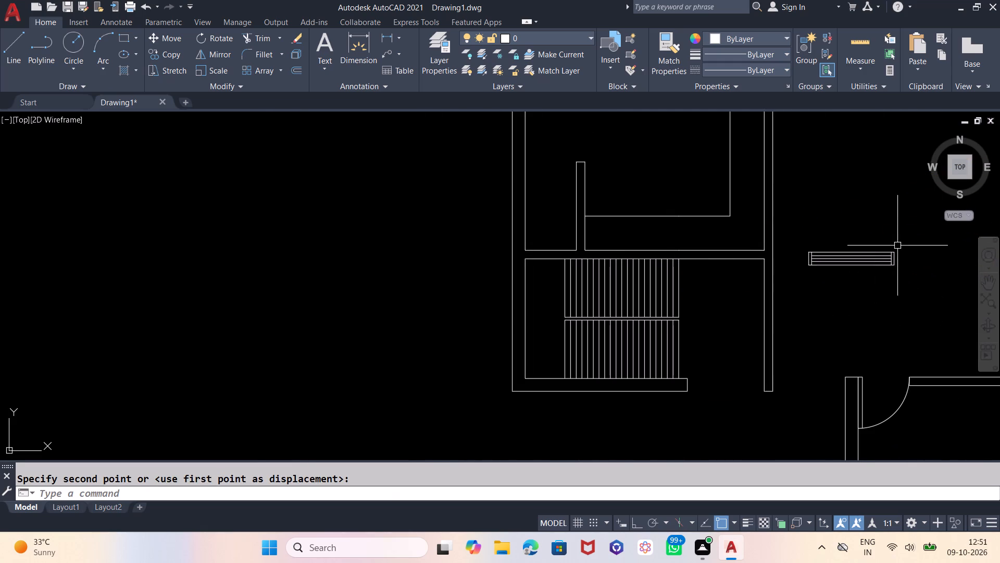
Scale that window symbol down freehand to roughly the thickness of the wall above the staircase.
{"action": "left_click", "coordinate": [897, 246]}
{"action": "left_click", "coordinate": [801, 288]}
{"action": "type", "text": "SC"}
{"action": "key", "text": "Return"}
{"action": "left_click", "coordinate": [820, 317]}
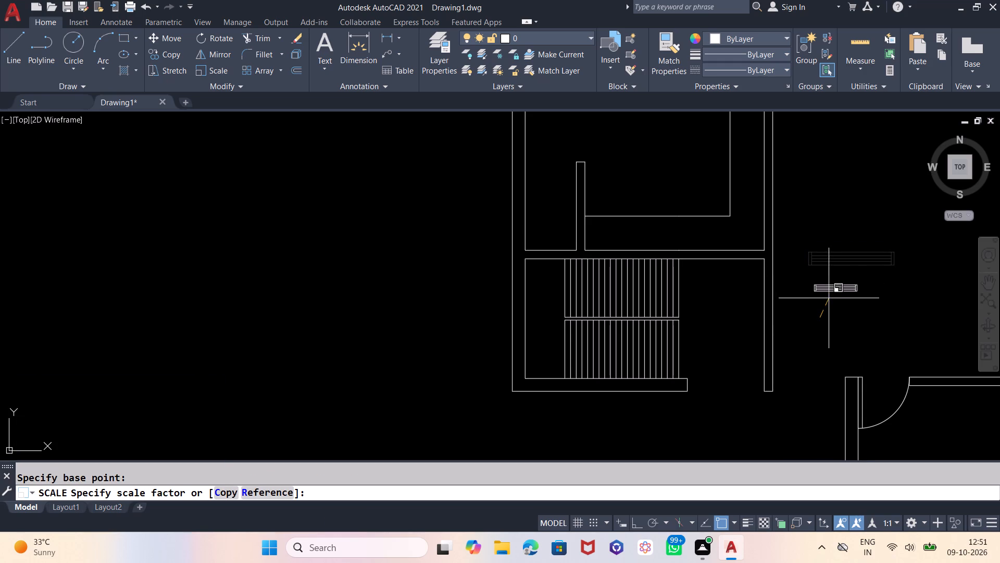
{"action": "left_click", "coordinate": [831, 291]}
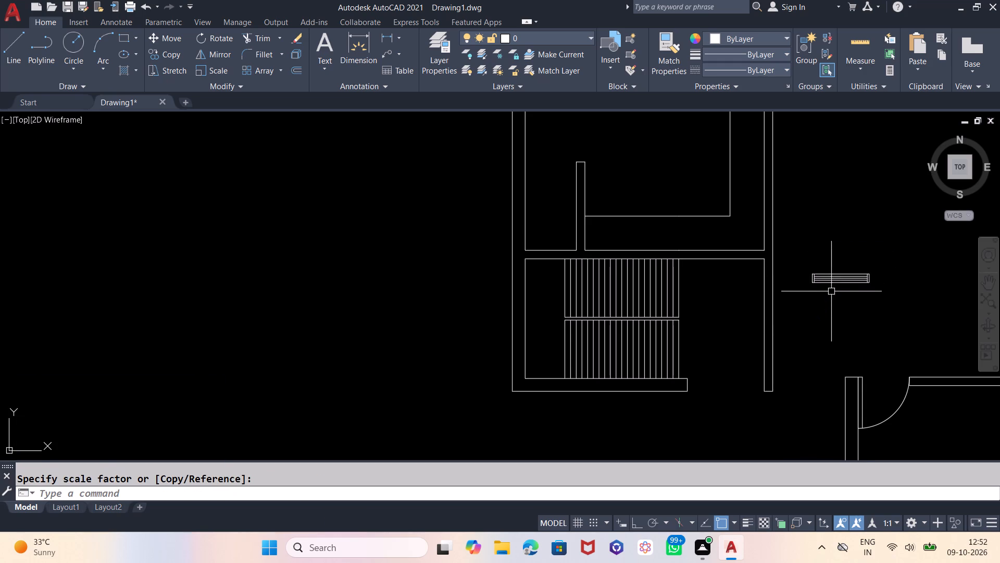
Move the reduced window symbol into the wall above the staircase room, between the stairs and the room's right wall.
{"action": "left_click_drag", "start_coordinate": [876, 257], "coordinate": [866, 267]}
{"action": "left_click", "coordinate": [804, 303]}
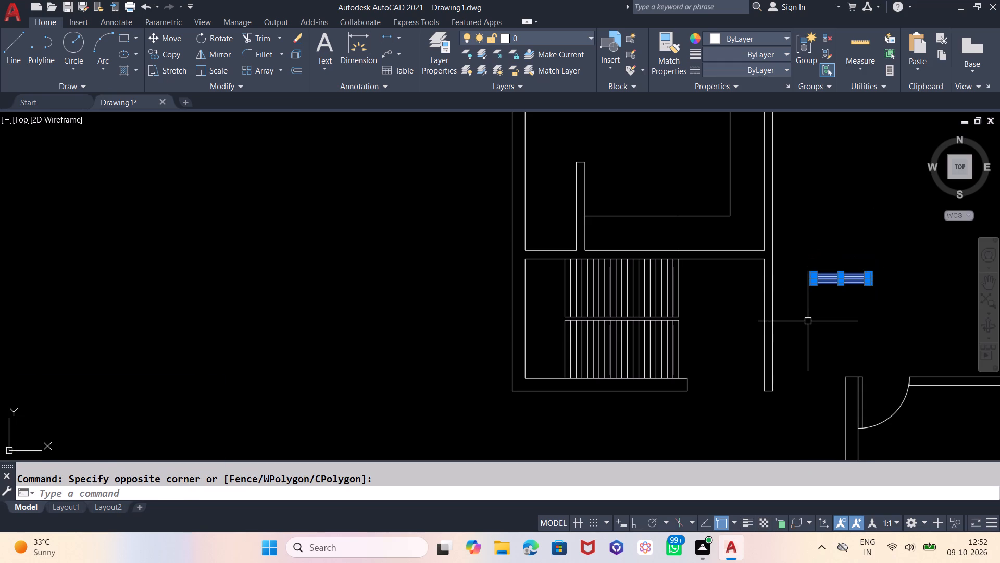
{"action": "key", "text": "m"}
{"action": "key", "text": "Return"}
{"action": "left_click", "coordinate": [836, 306]}
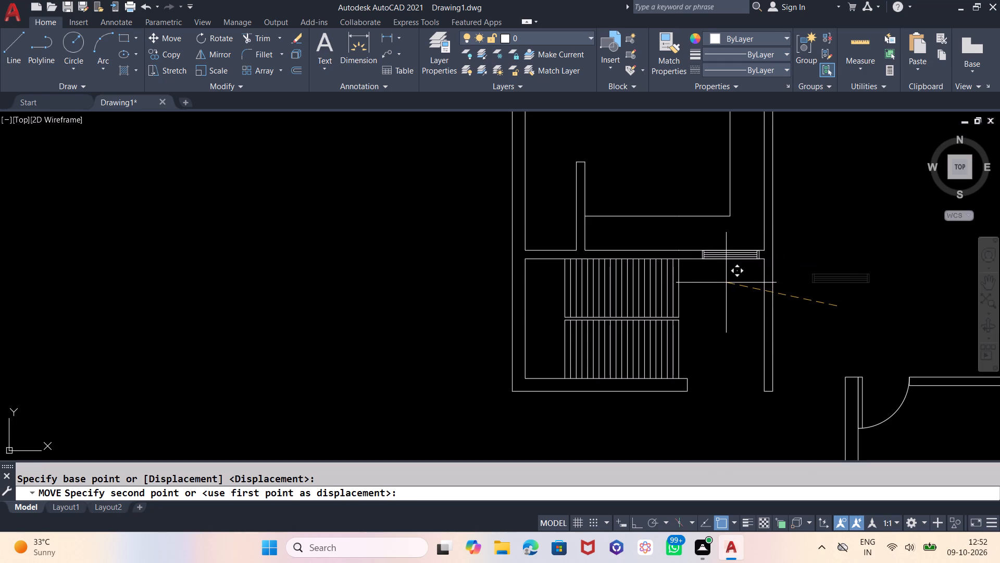
{"action": "left_click", "coordinate": [722, 283]}
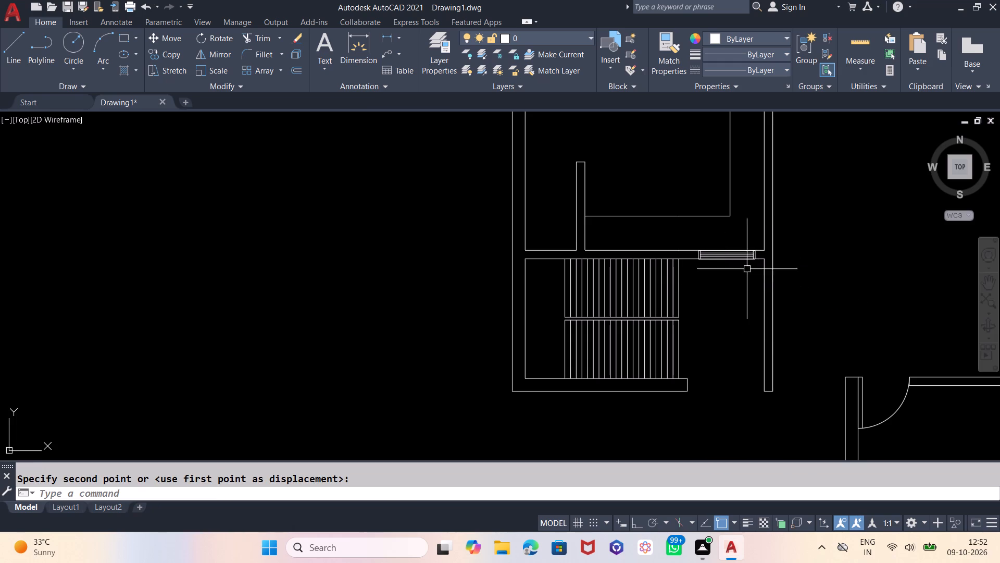
Nudge the window symbol slightly upward so its long sides line up with the two wall lines.
{"action": "scroll", "coordinate": [734, 258], "scroll_direction": "up", "scroll_amount": 4}
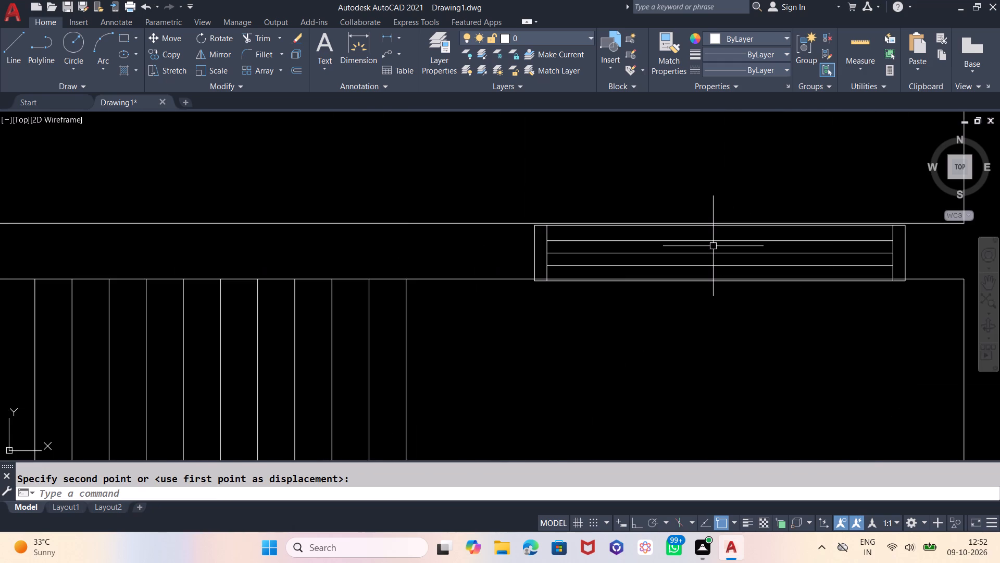
{"action": "scroll", "coordinate": [713, 246], "scroll_direction": "up", "scroll_amount": 2}
{"action": "scroll", "coordinate": [725, 235], "scroll_direction": "down", "scroll_amount": 2}
{"action": "left_click_drag", "start_coordinate": [504, 193], "coordinate": [555, 216]}
{"action": "left_click", "coordinate": [931, 337]}
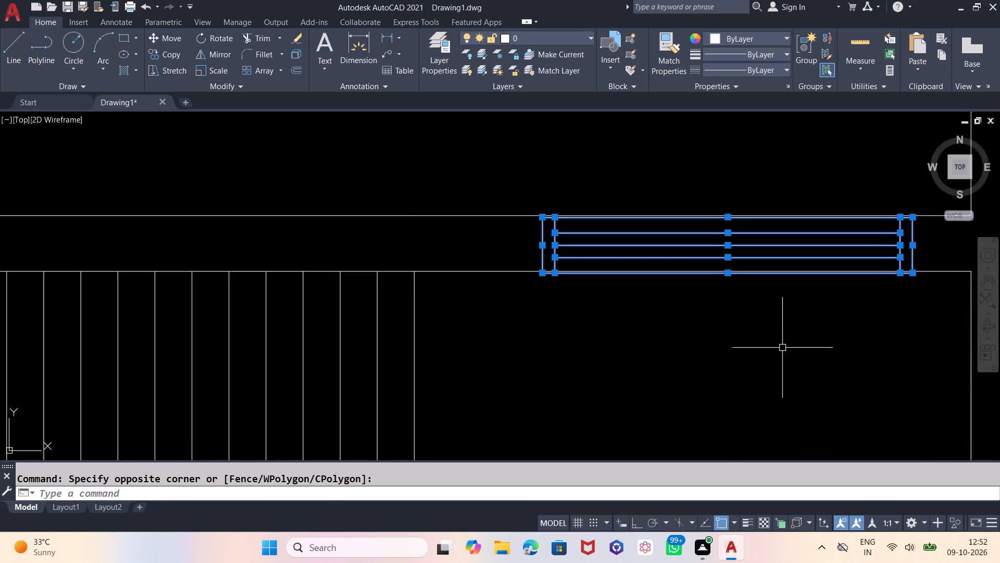
{"action": "key", "text": "m"}
{"action": "key", "text": "Return"}
{"action": "left_click", "coordinate": [780, 355]}
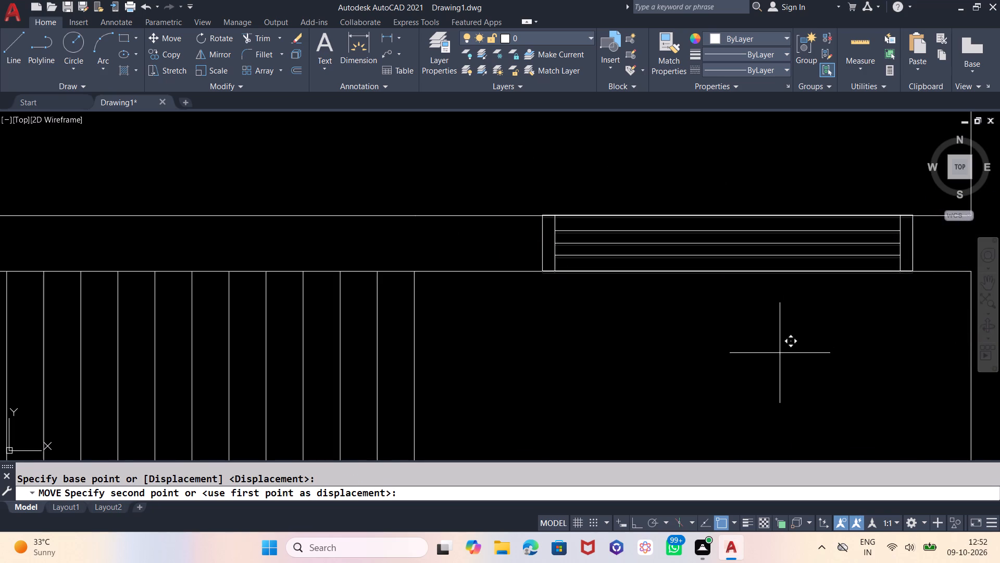
{"action": "left_click", "coordinate": [780, 353]}
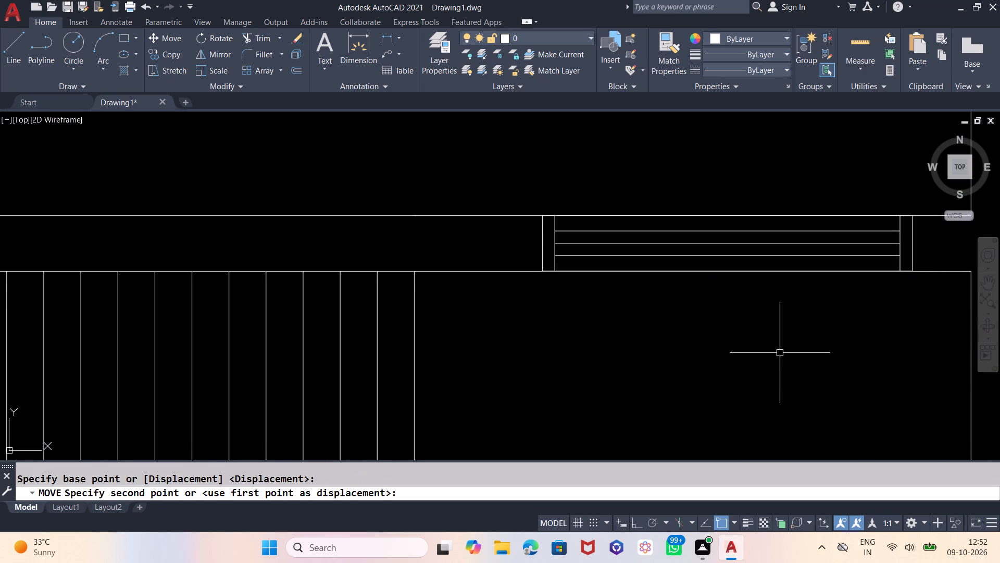
Rotate the westernmost of the loose window symbols beside the plan a quarter turn so that it stands vertically.
{"action": "scroll", "coordinate": [703, 335], "scroll_direction": "down", "scroll_amount": 2}
{"action": "scroll", "coordinate": [655, 251], "scroll_direction": "down", "scroll_amount": 2}
{"action": "scroll", "coordinate": [731, 327], "scroll_direction": "down", "scroll_amount": 1}
{"action": "scroll", "coordinate": [574, 325], "scroll_direction": "down", "scroll_amount": 2}
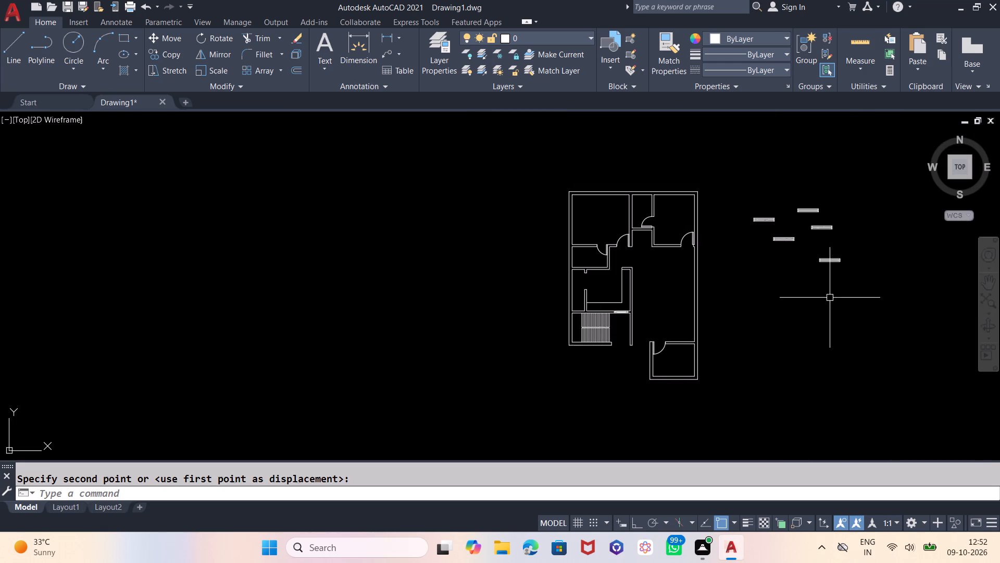
{"action": "scroll", "coordinate": [776, 223], "scroll_direction": "up", "scroll_amount": 1}
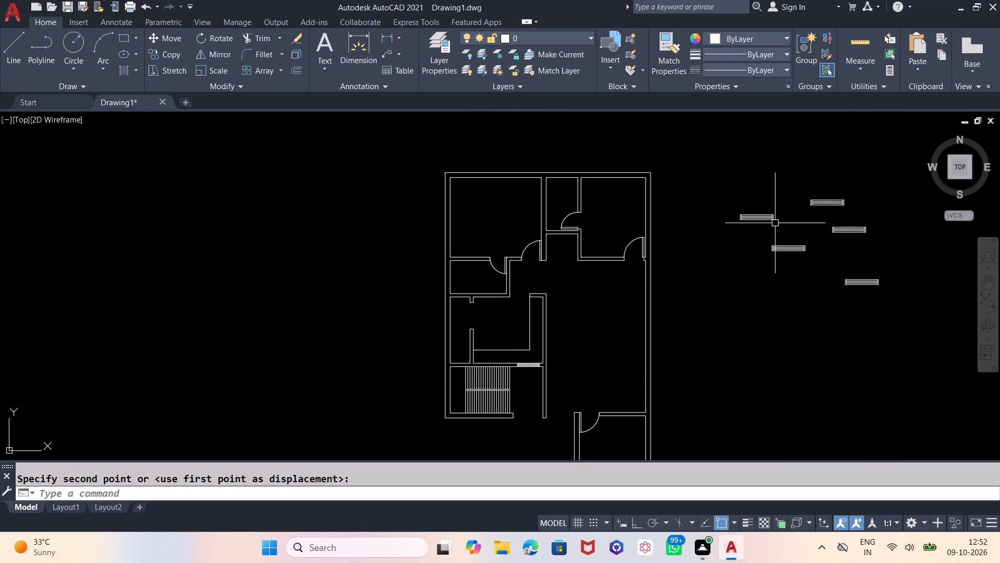
{"action": "left_click", "coordinate": [781, 204]}
{"action": "left_click", "coordinate": [724, 232]}
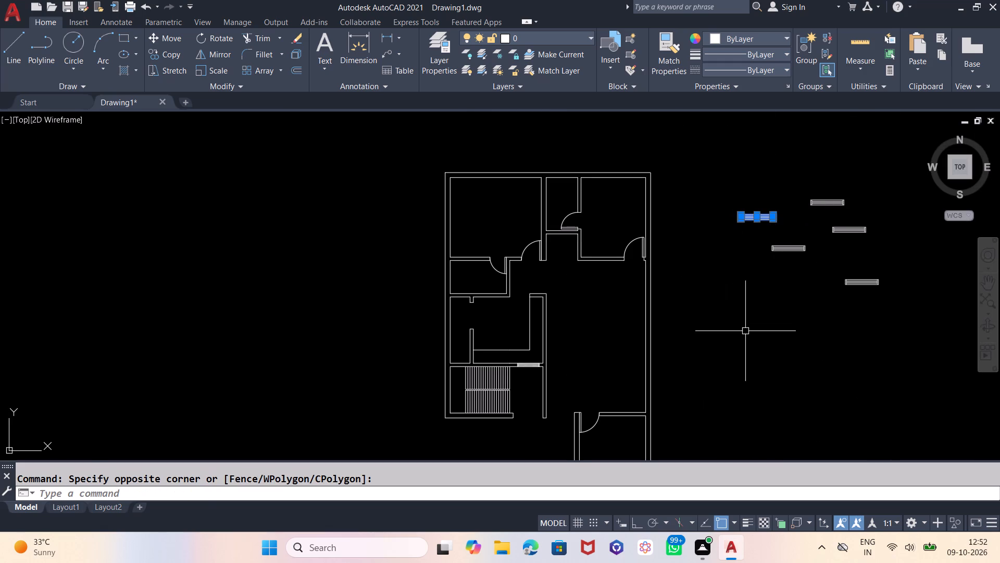
{"action": "type", "text": "RO"}
{"action": "key", "text": "Return"}
{"action": "left_click", "coordinate": [741, 318]}
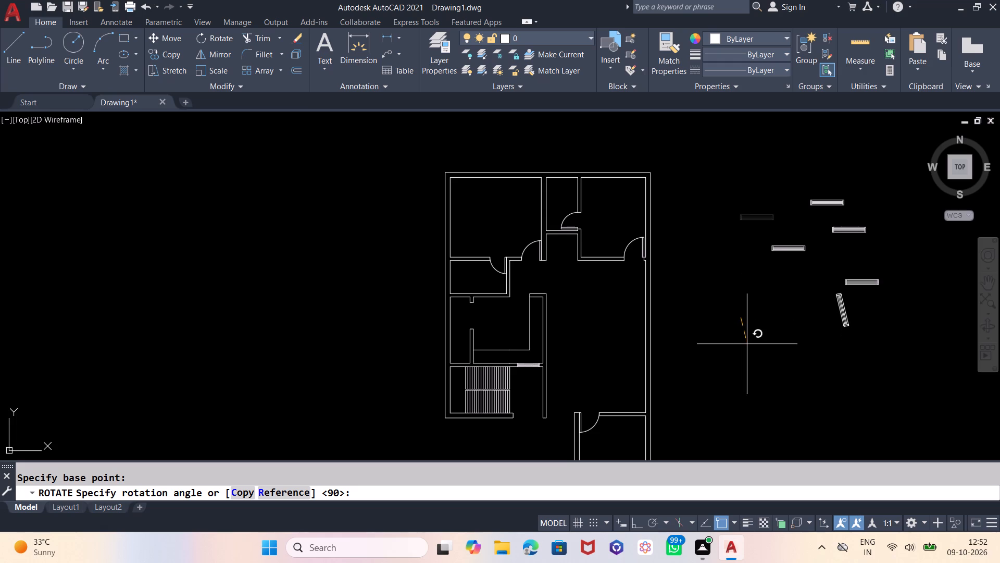
{"action": "key", "text": "F8"}
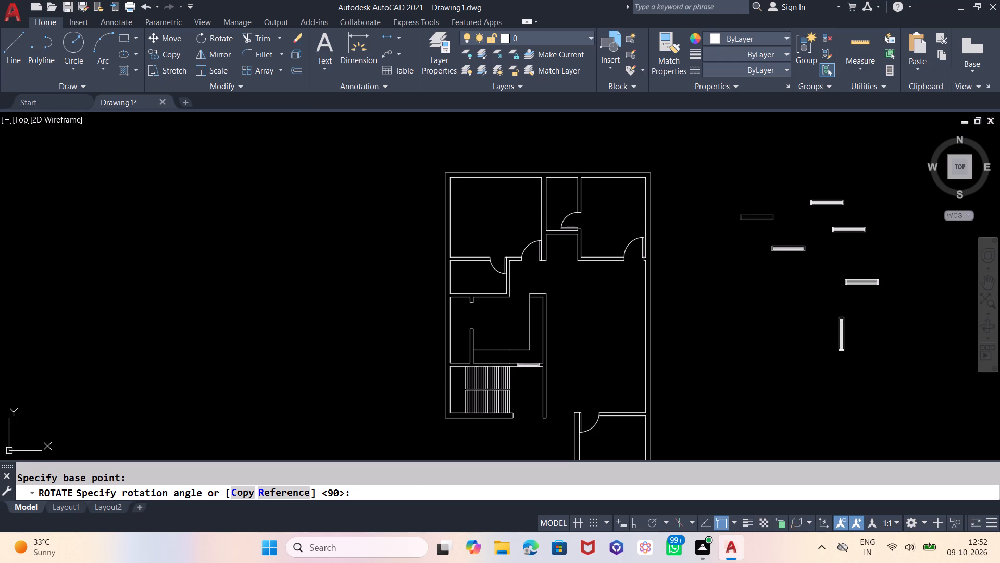
{"action": "left_click", "coordinate": [741, 335]}
Move the vertical window symbol into the west exterior wall of the large northwest room, around the middle of that wall.
{"action": "left_click", "coordinate": [855, 310]}
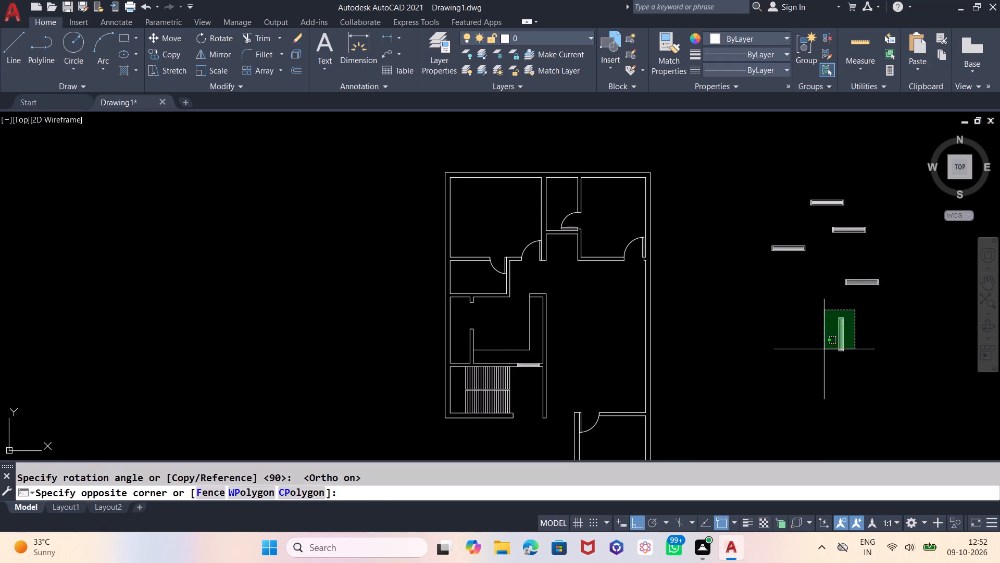
{"action": "left_click", "coordinate": [805, 377]}
{"action": "key", "text": "m"}
{"action": "key", "text": "Return"}
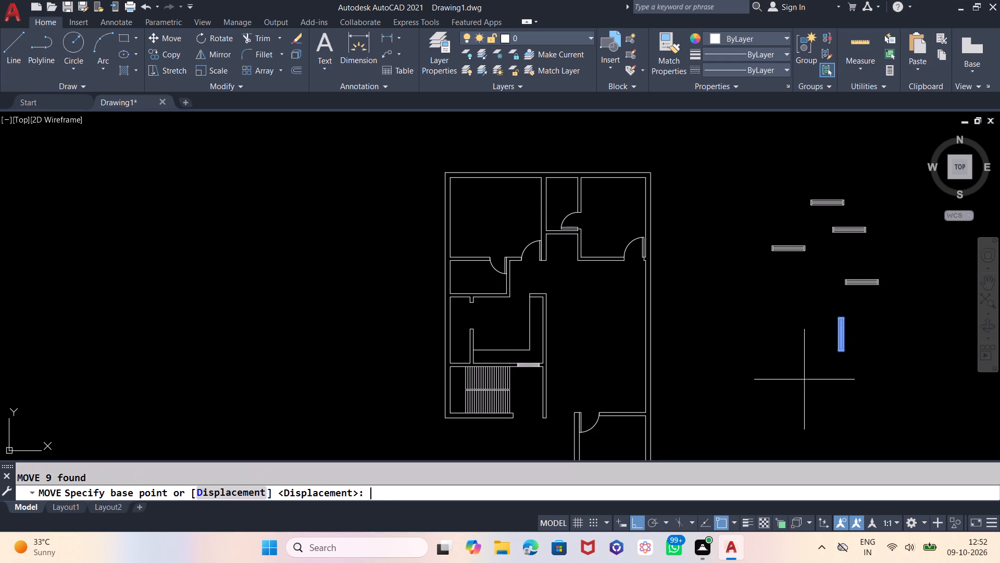
{"action": "scroll", "coordinate": [845, 335], "scroll_direction": "up", "scroll_amount": 2}
{"action": "left_click", "coordinate": [841, 334]}
{"action": "scroll", "coordinate": [880, 378], "scroll_direction": "down", "scroll_amount": 2}
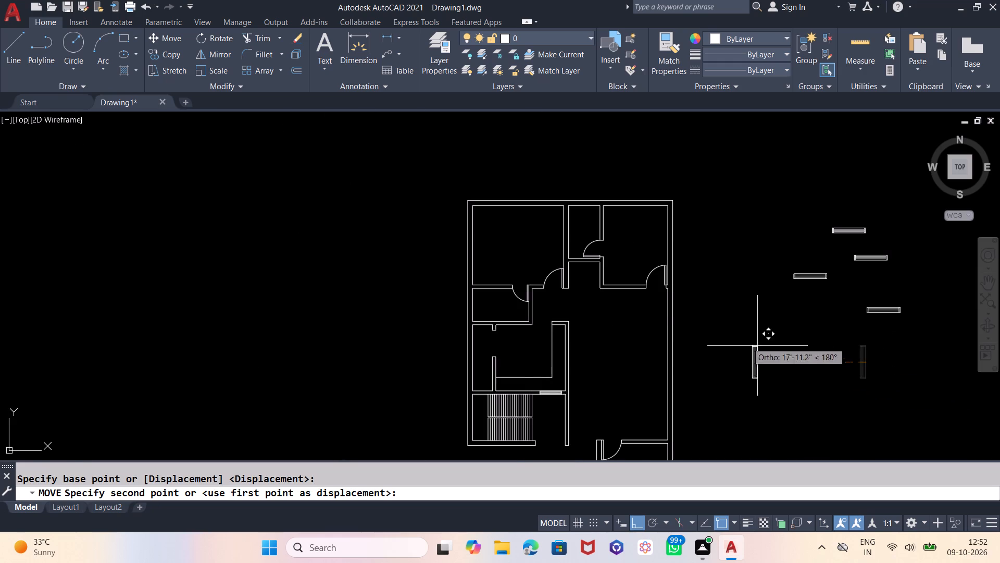
{"action": "scroll", "coordinate": [479, 243], "scroll_direction": "up", "scroll_amount": 1}
{"action": "key", "text": "F8"}
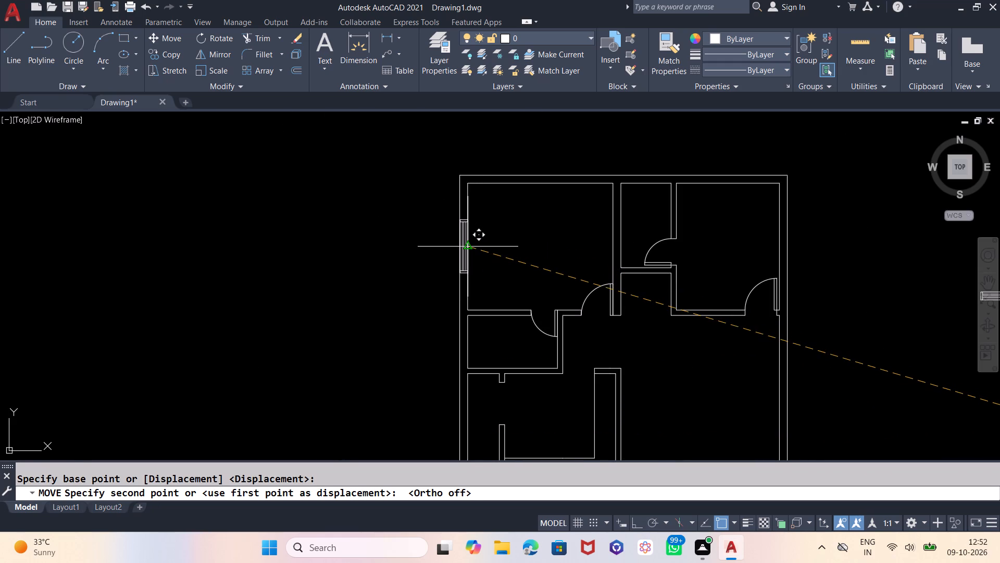
{"action": "left_click", "coordinate": [469, 248]}
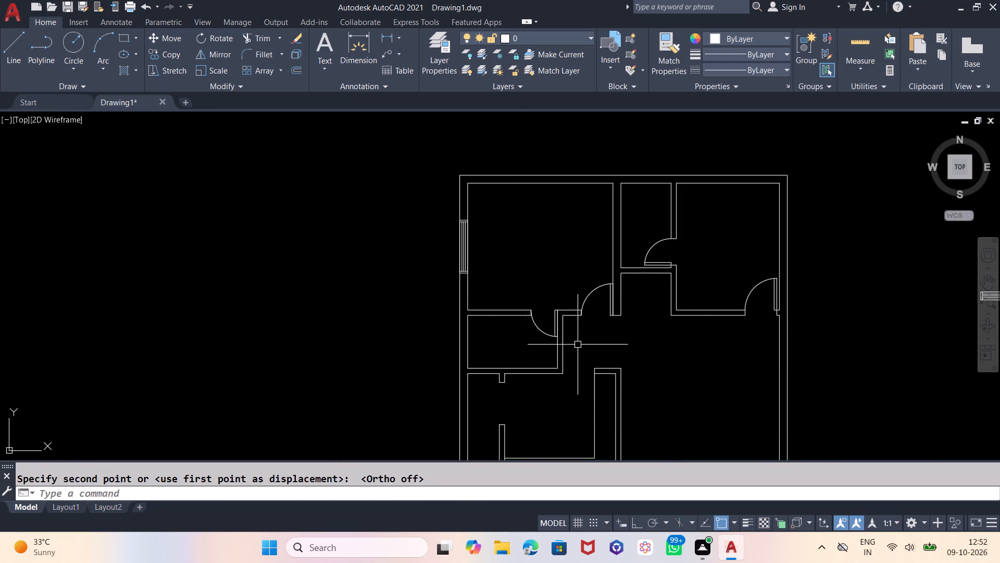
{"action": "scroll", "coordinate": [351, 251], "scroll_direction": "down", "scroll_amount": 1}
{"action": "scroll", "coordinate": [433, 218], "scroll_direction": "down", "scroll_amount": 1}
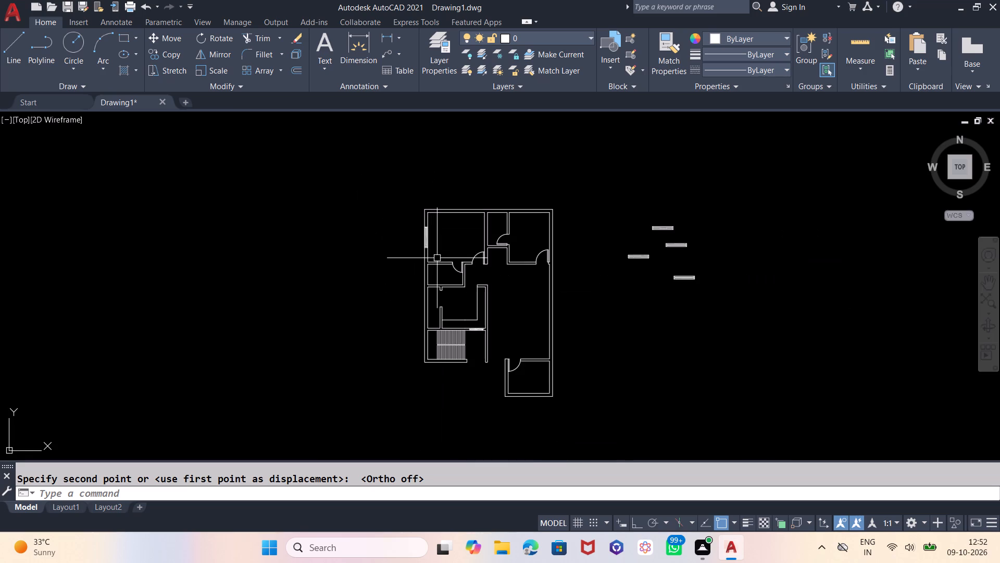
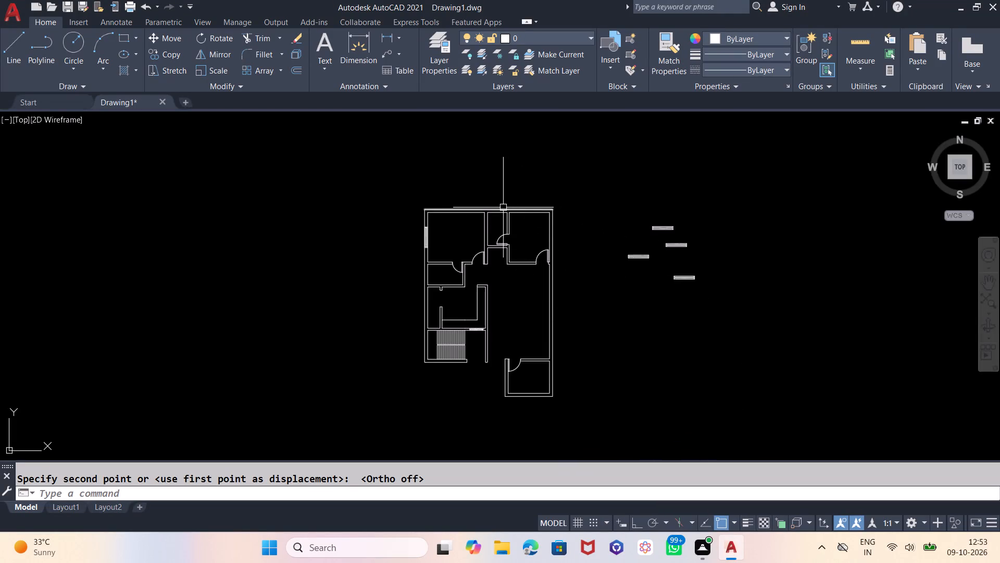
Move a spare window symbol from beside the plan into the top exterior wall of the upper-right room.
{"action": "scroll", "coordinate": [517, 210], "scroll_direction": "up", "scroll_amount": 1}
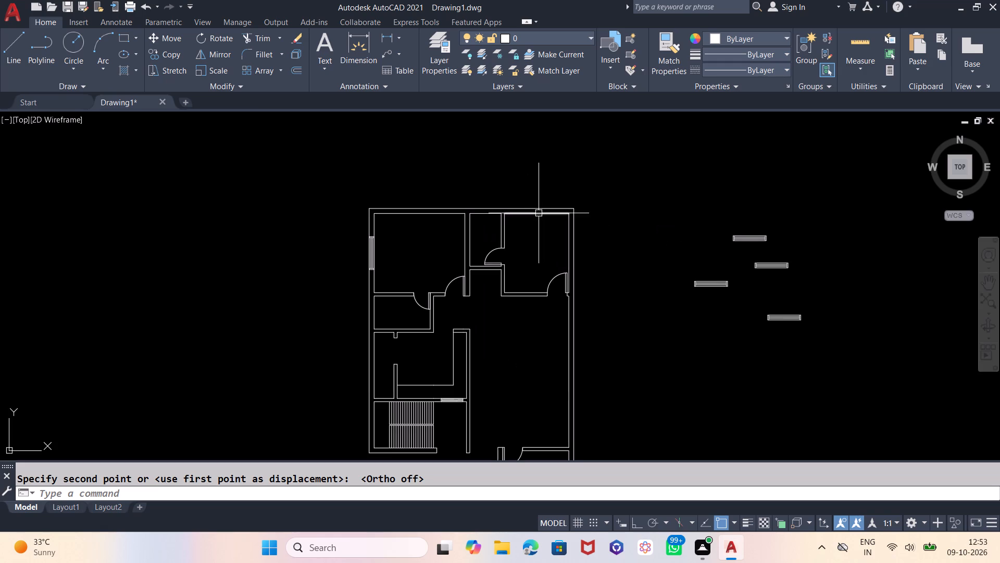
{"action": "scroll", "coordinate": [534, 212], "scroll_direction": "up", "scroll_amount": 1}
{"action": "left_click_drag", "start_coordinate": [918, 239], "coordinate": [881, 258]}
{"action": "left_click", "coordinate": [817, 285]}
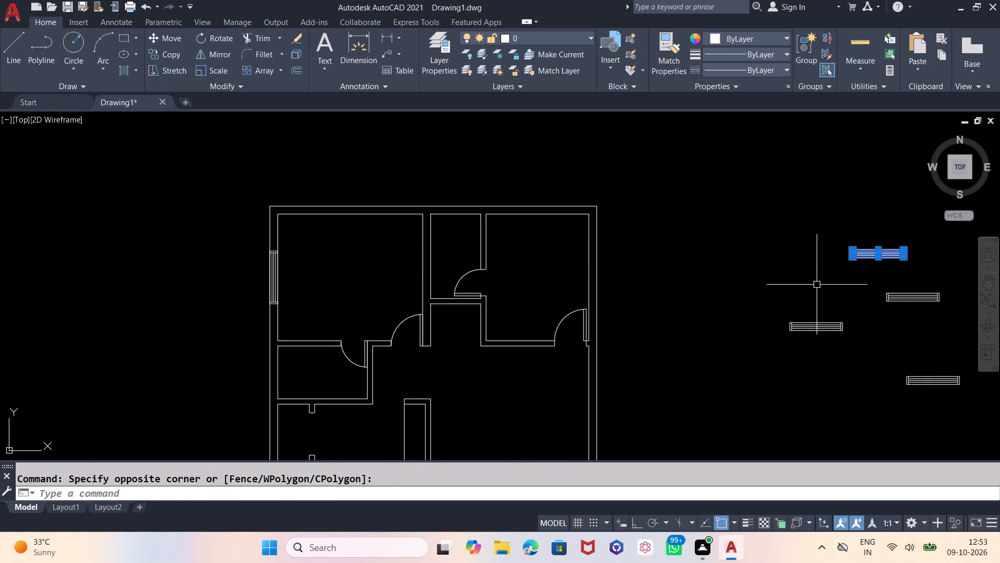
{"action": "key", "text": "m"}
{"action": "key", "text": "Return"}
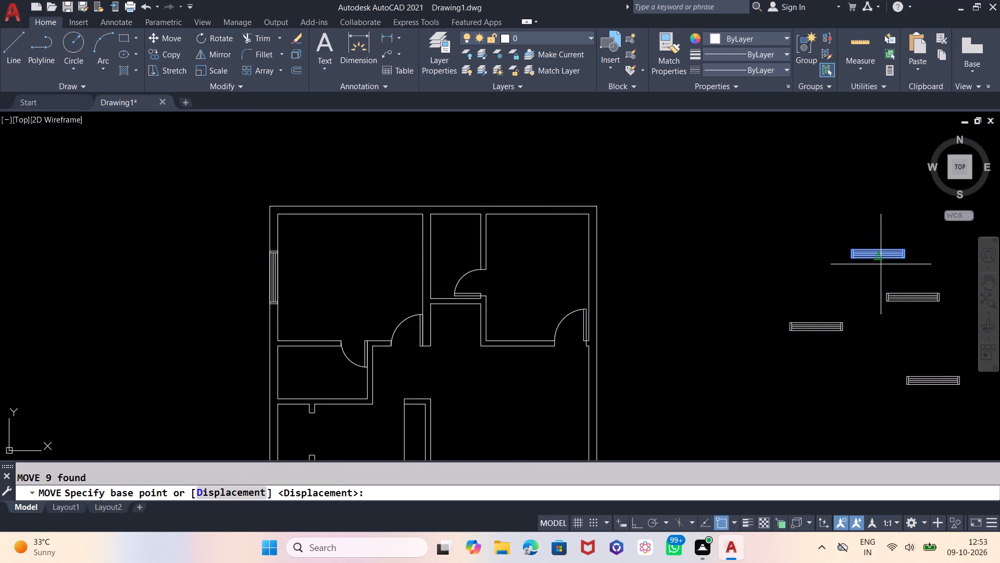
{"action": "left_click", "coordinate": [881, 260]}
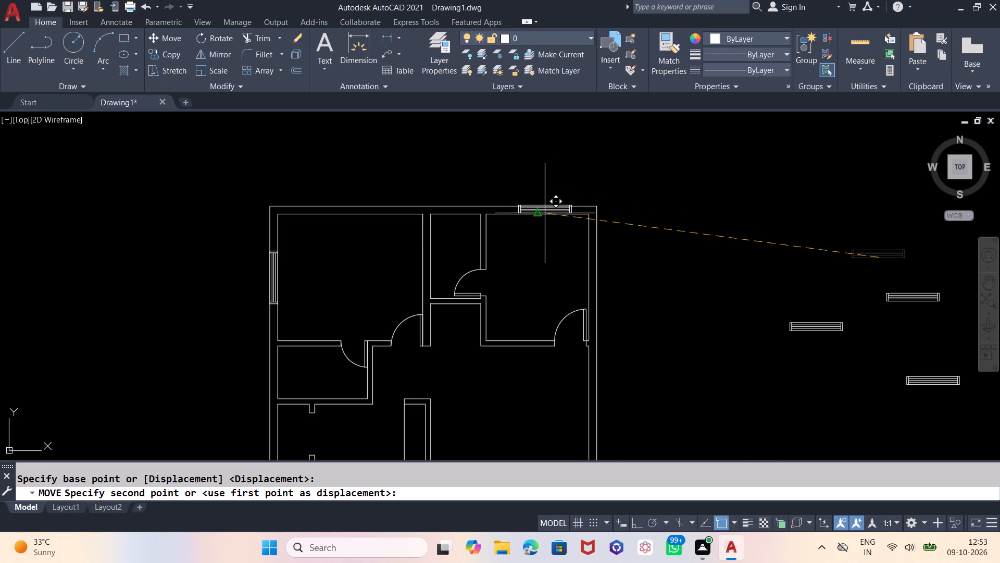
{"action": "left_click", "coordinate": [536, 213]}
Rotate the nearest spare window symbol beside the plan by 270 degrees with Ortho on, making it vertical.
{"action": "scroll", "coordinate": [604, 141], "scroll_direction": "down", "scroll_amount": 2}
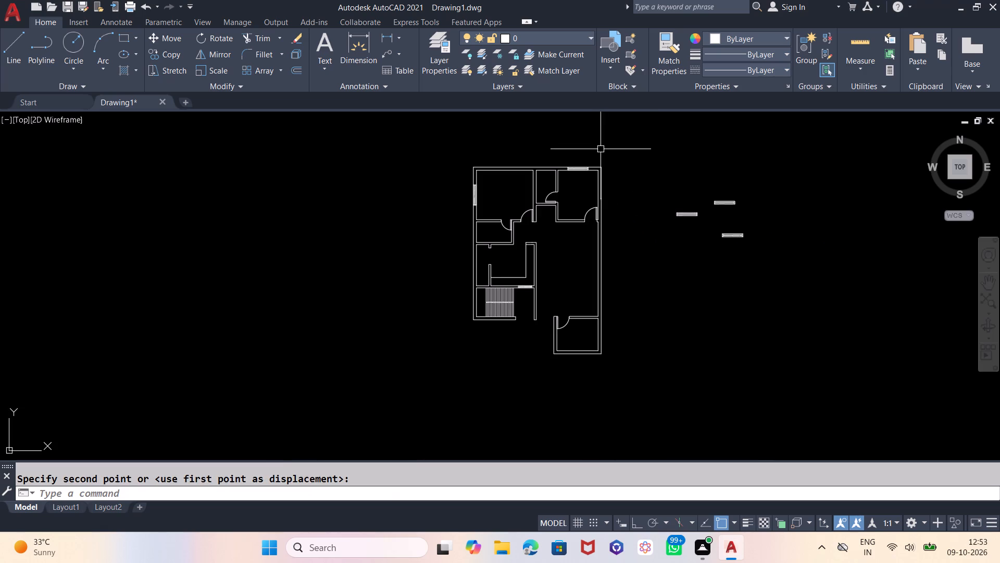
{"action": "scroll", "coordinate": [551, 198], "scroll_direction": "up", "scroll_amount": 1}
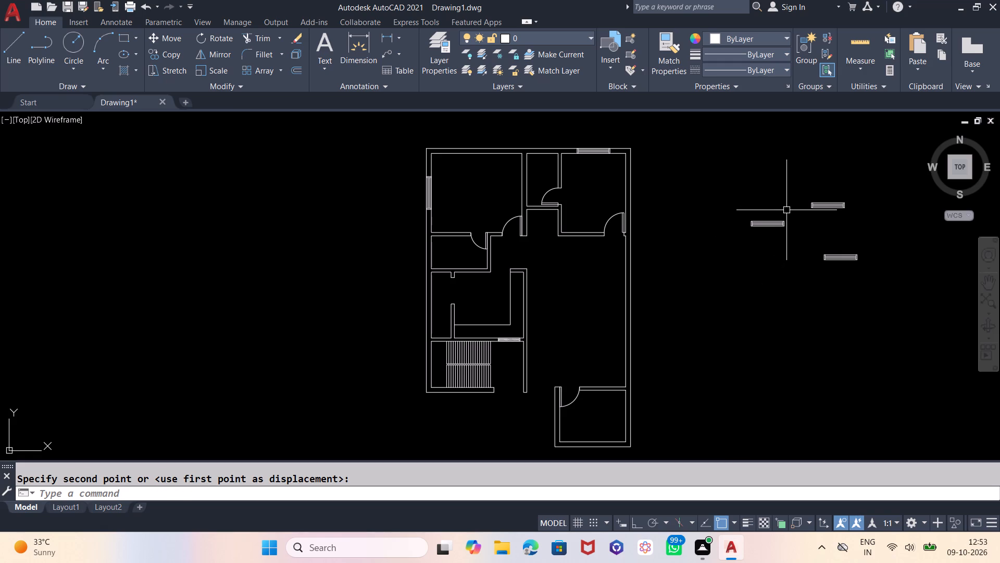
{"action": "left_click_drag", "start_coordinate": [786, 210], "coordinate": [782, 210]}
{"action": "left_click", "coordinate": [737, 244]}
{"action": "key", "text": "r"}
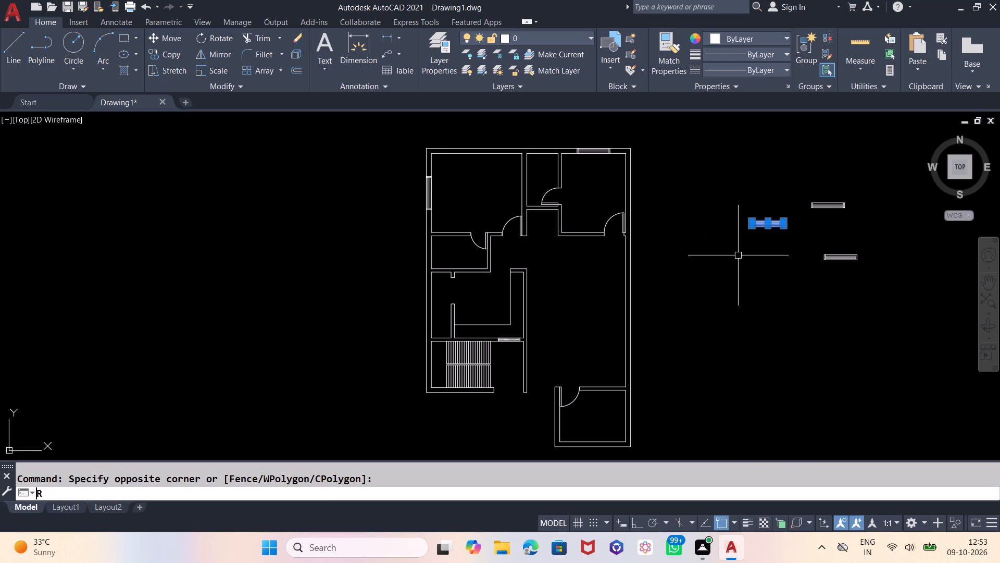
{"action": "key", "text": "o"}
{"action": "key", "text": "Return"}
{"action": "left_click", "coordinate": [744, 277]}
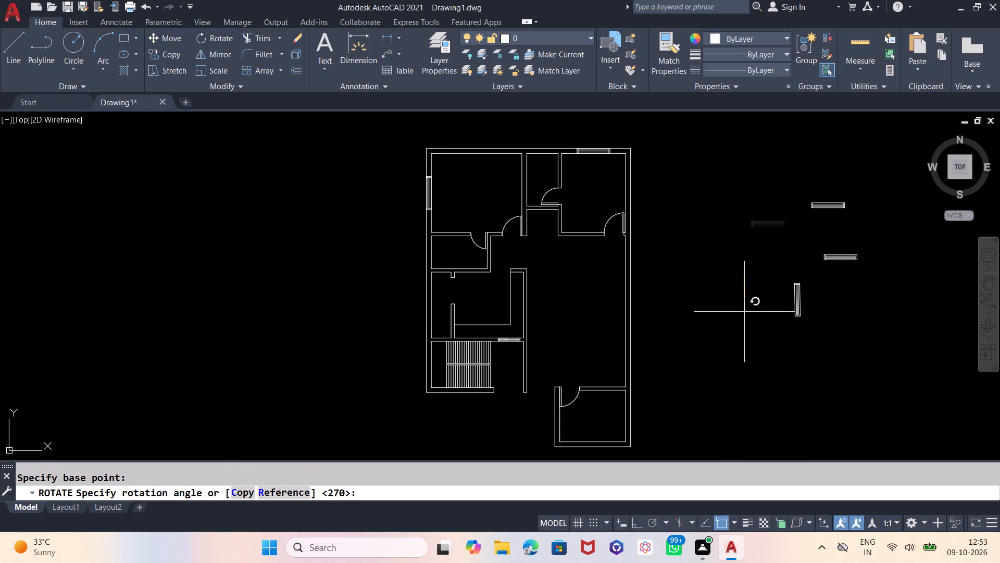
{"action": "key", "text": "F8"}
{"action": "left_click", "coordinate": [744, 312]}
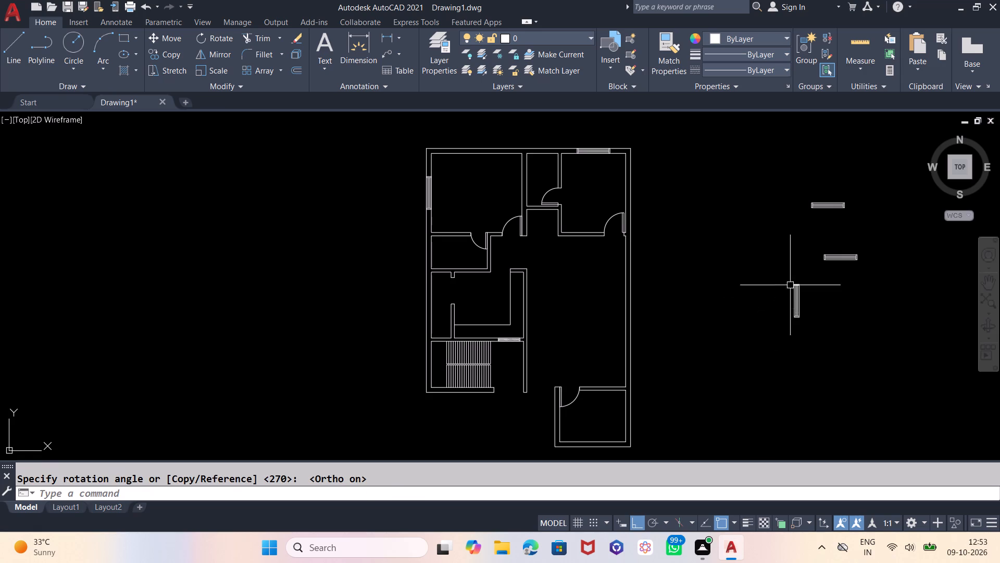
Move the vertical window symbol, with Ortho off, into the right exterior wall of the small bottom room.
{"action": "left_click_drag", "start_coordinate": [805, 273], "coordinate": [802, 281]}
{"action": "left_click", "coordinate": [782, 326]}
{"action": "key", "text": "m"}
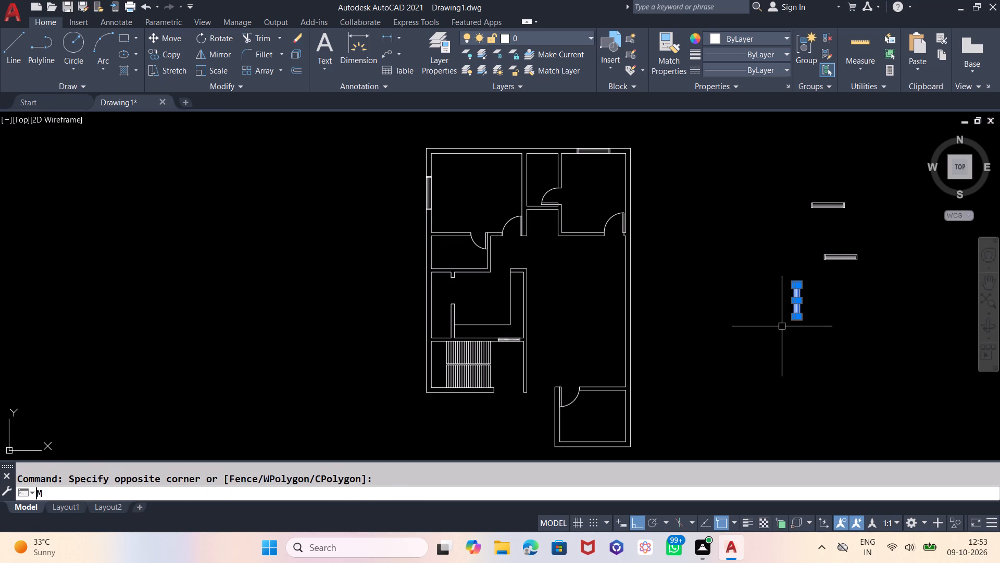
{"action": "key", "text": "Return"}
{"action": "scroll", "coordinate": [790, 308], "scroll_direction": "up", "scroll_amount": 2}
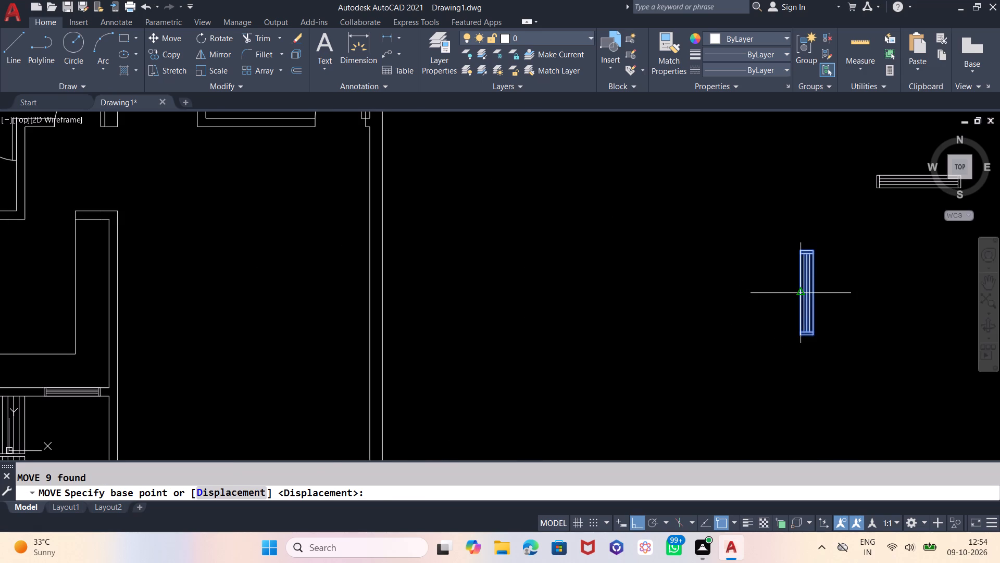
{"action": "left_click", "coordinate": [799, 295]}
{"action": "scroll", "coordinate": [842, 288], "scroll_direction": "down", "scroll_amount": 2}
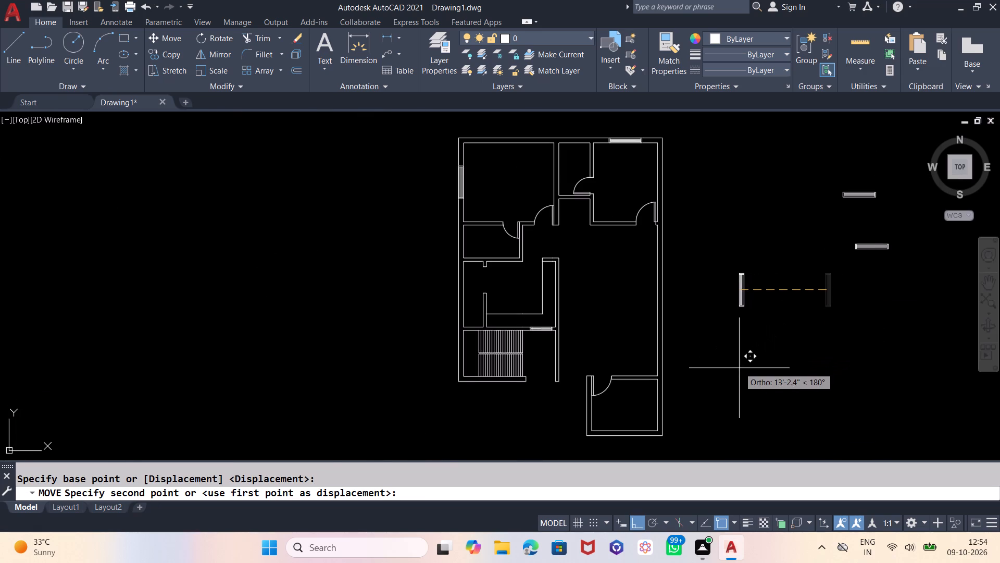
{"action": "key", "text": "F8"}
{"action": "scroll", "coordinate": [654, 404], "scroll_direction": "up", "scroll_amount": 2}
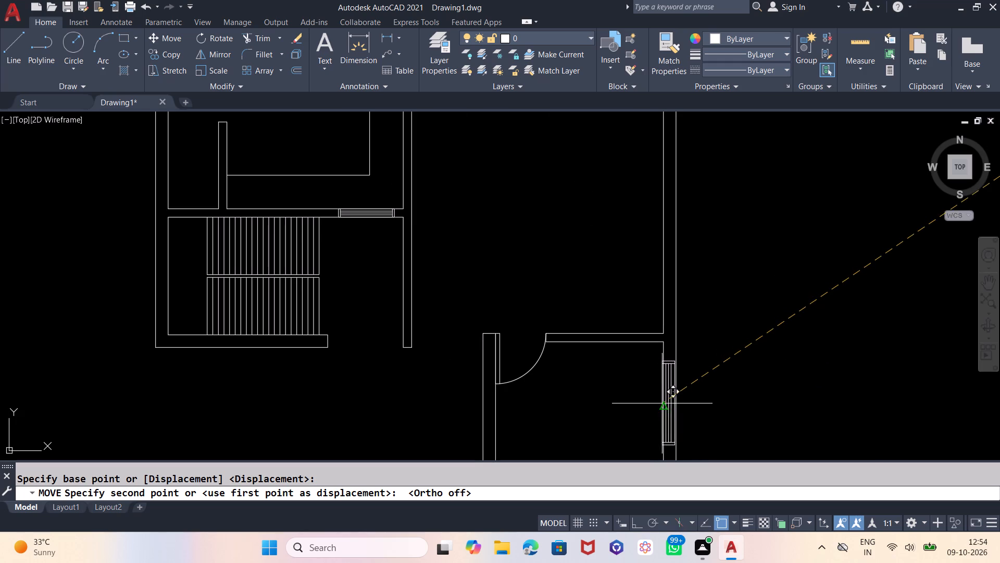
{"action": "left_click", "coordinate": [663, 411]}
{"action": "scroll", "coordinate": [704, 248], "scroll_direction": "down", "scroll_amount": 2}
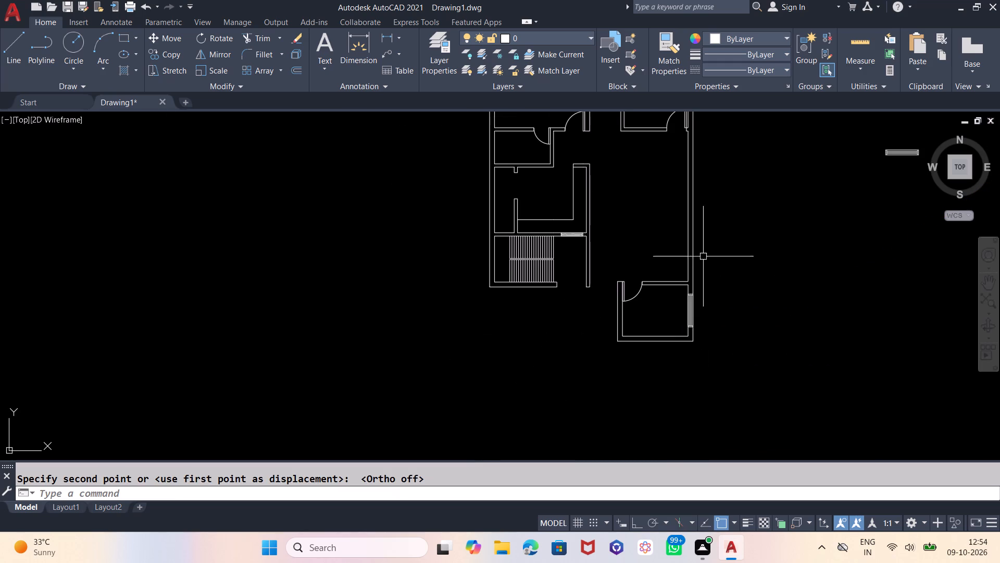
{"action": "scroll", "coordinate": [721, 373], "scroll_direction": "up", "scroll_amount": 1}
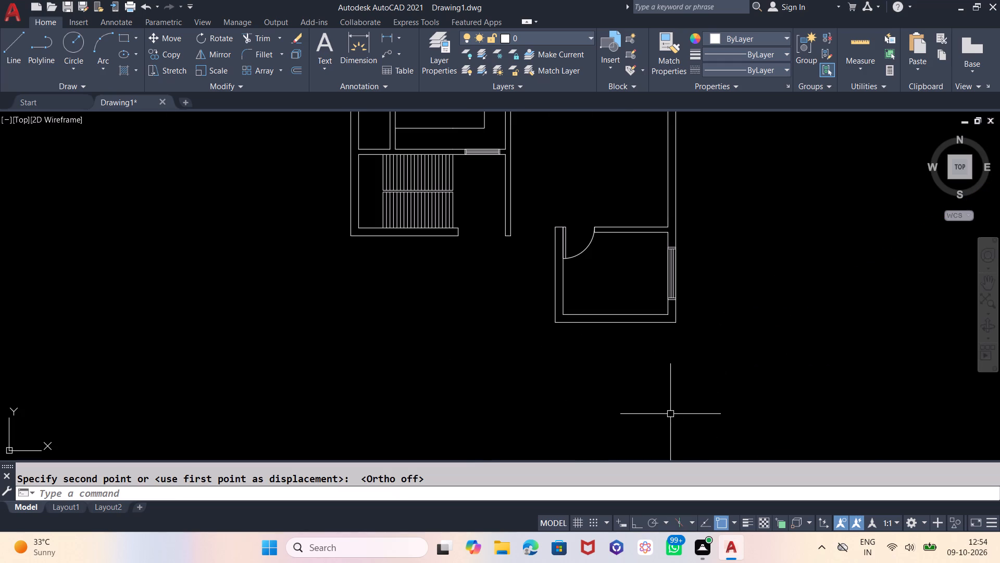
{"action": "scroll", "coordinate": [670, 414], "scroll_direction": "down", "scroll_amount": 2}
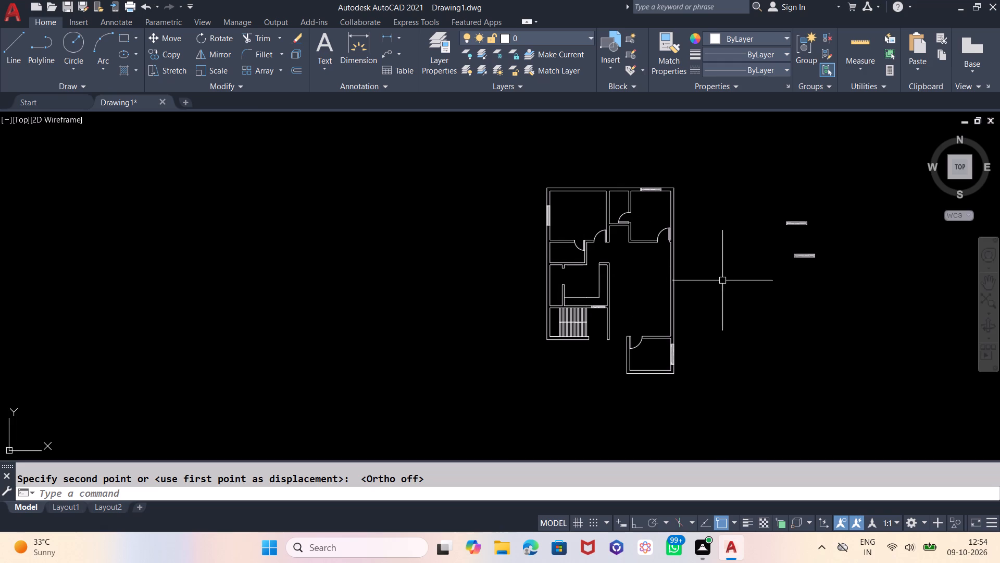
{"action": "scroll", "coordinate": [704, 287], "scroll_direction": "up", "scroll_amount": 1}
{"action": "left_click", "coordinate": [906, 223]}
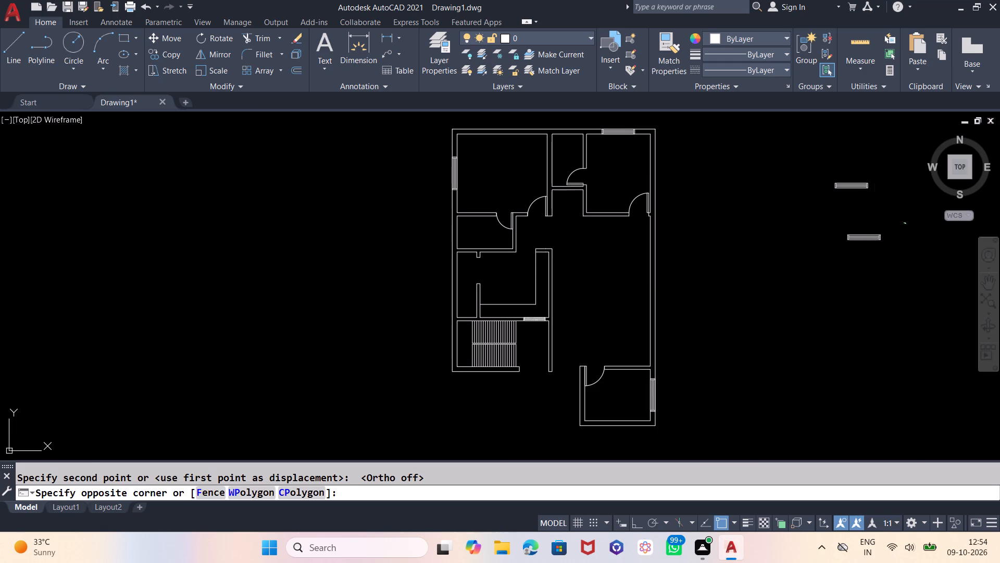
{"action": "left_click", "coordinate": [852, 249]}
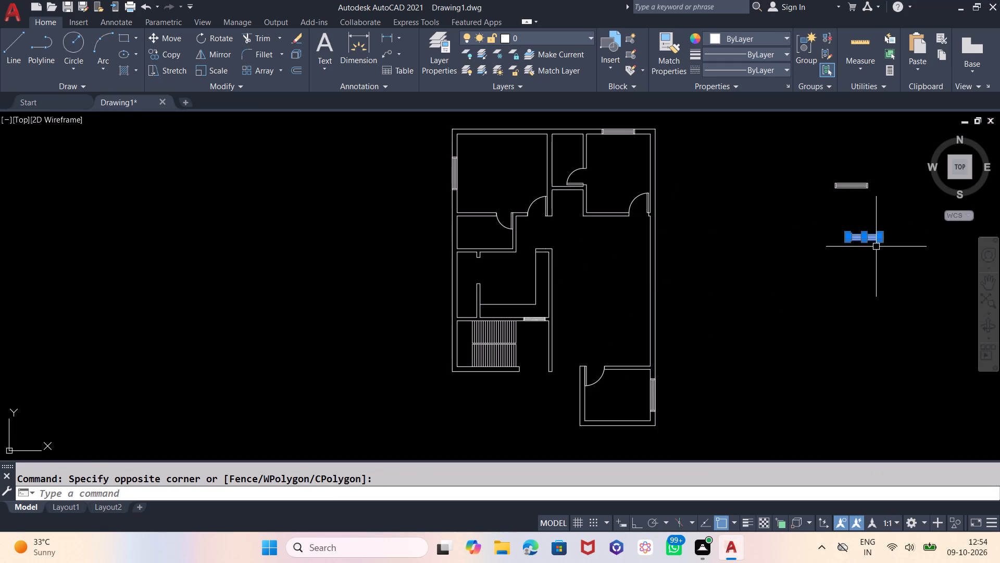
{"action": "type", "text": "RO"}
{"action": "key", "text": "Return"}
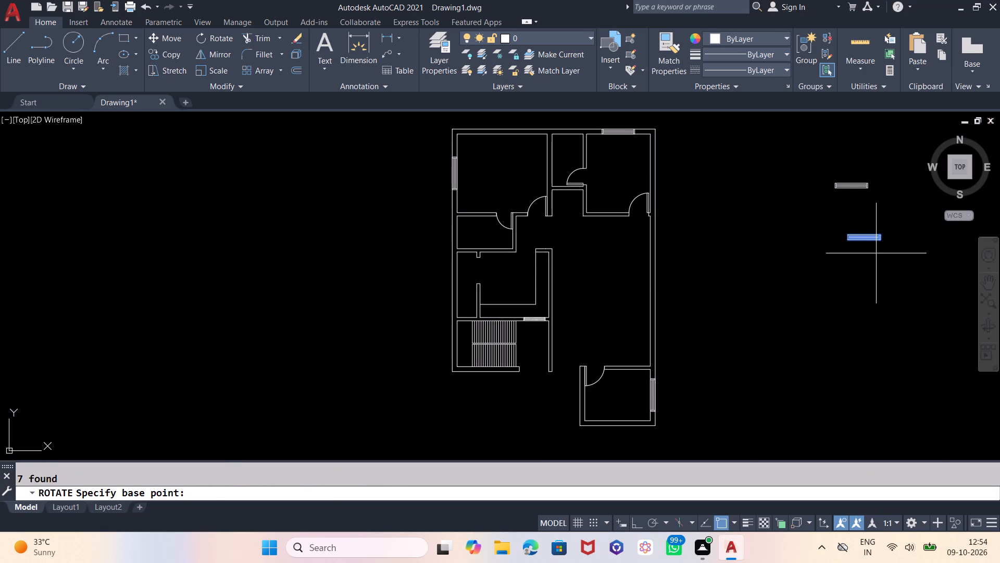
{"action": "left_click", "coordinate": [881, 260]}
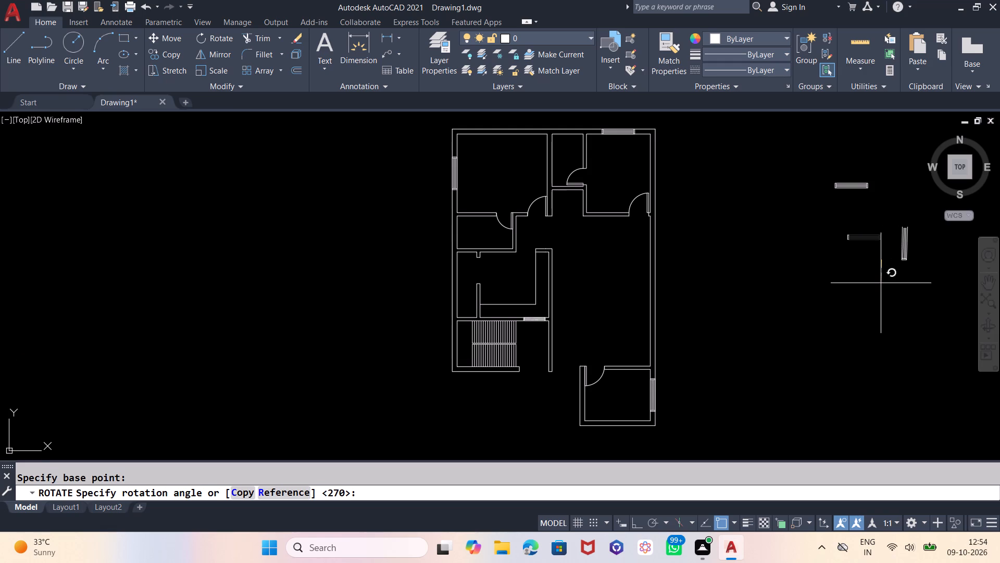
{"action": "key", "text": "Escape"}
Rotate the whole lower spare window symbol by 270 degrees with Ortho on, making it vertical.
{"action": "left_click", "coordinate": [895, 222]}
{"action": "left_click", "coordinate": [811, 280]}
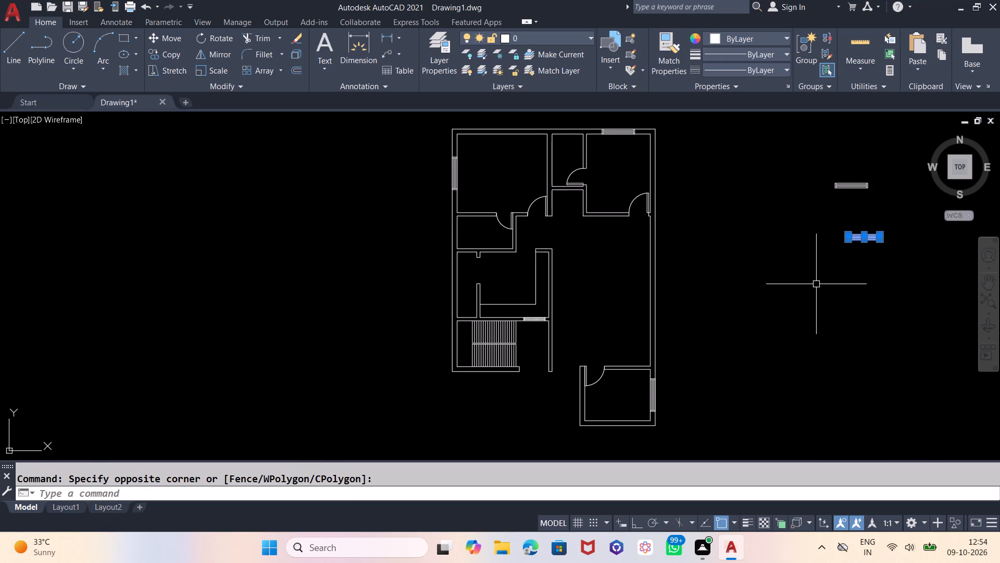
{"action": "type", "text": "RO"}
{"action": "key", "text": "F8"}
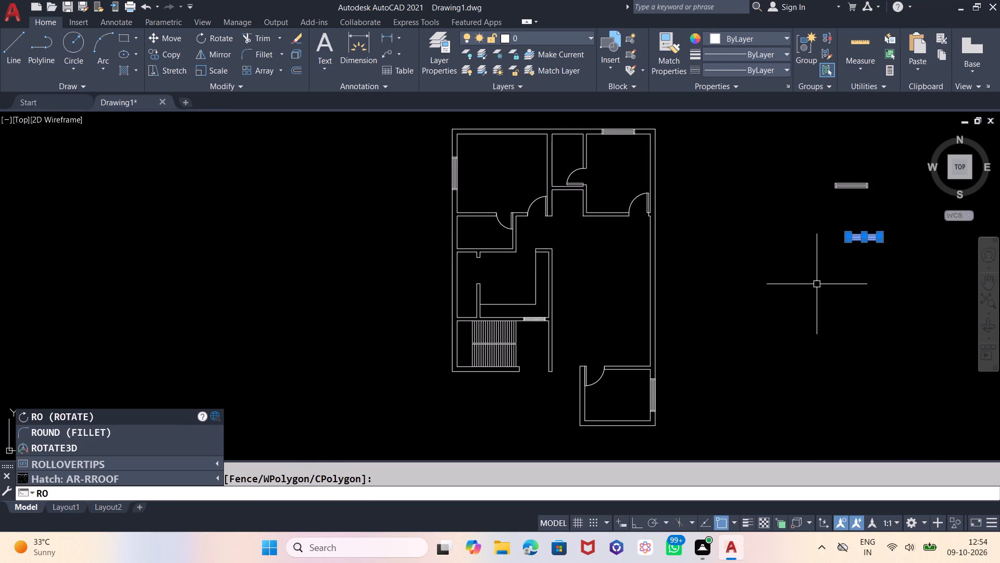
{"action": "key", "text": "Return"}
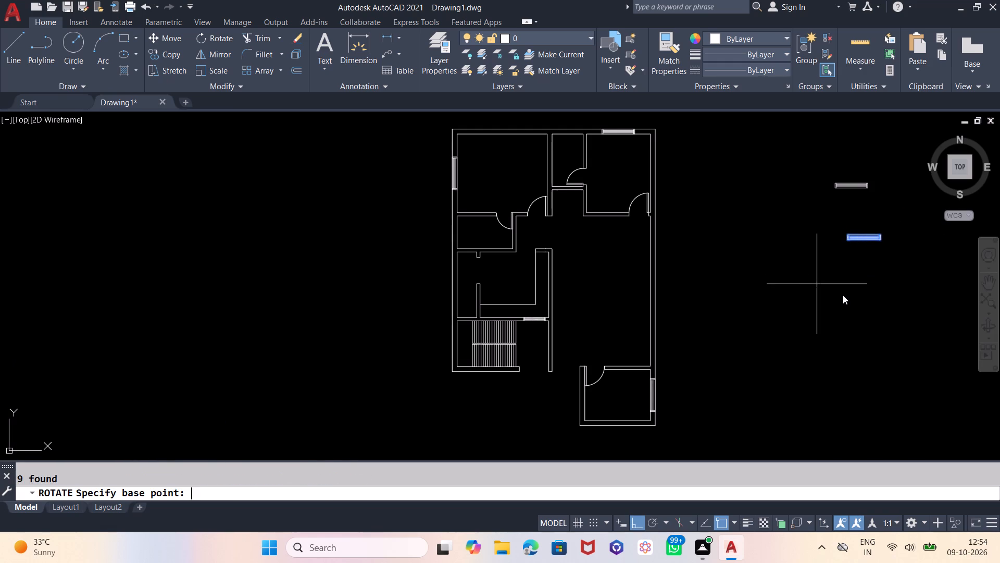
{"action": "left_click", "coordinate": [843, 295]}
{"action": "left_click", "coordinate": [837, 316]}
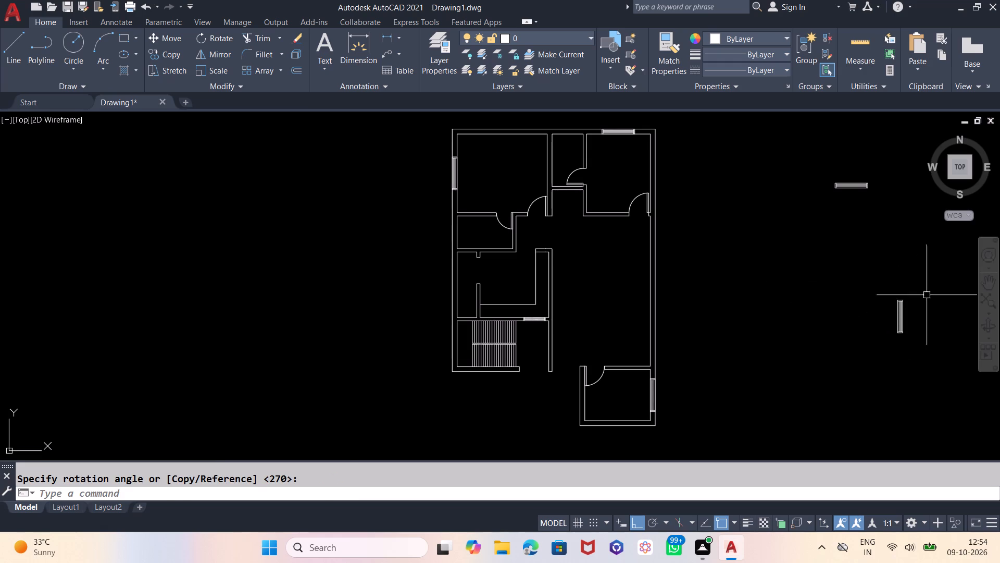
Move the rotated window symbol, with Ortho off, into the right exterior wall of the large central hall.
{"action": "left_click_drag", "start_coordinate": [929, 288], "coordinate": [909, 305]}
{"action": "left_click", "coordinate": [876, 353]}
{"action": "key", "text": "m"}
{"action": "key", "text": "Return"}
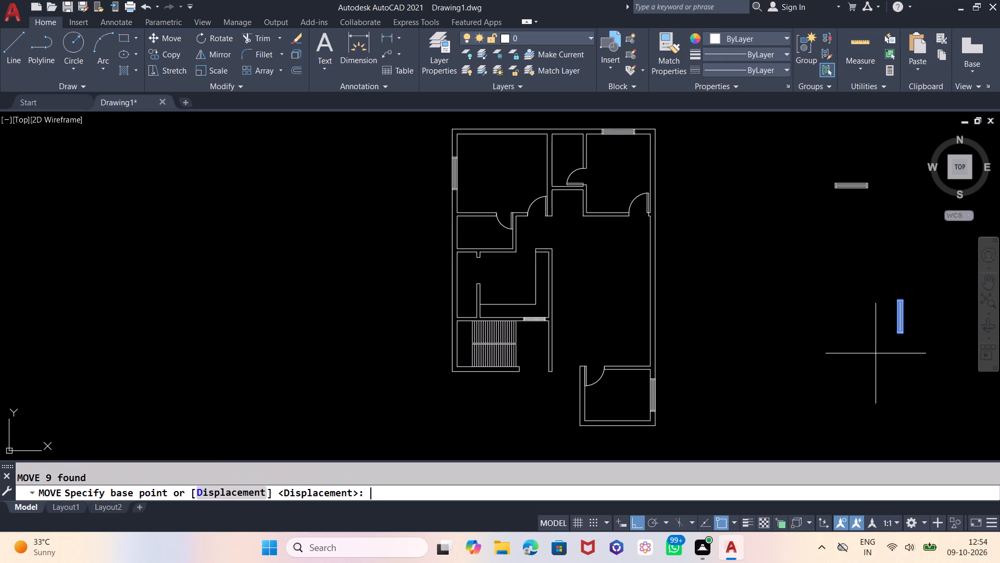
{"action": "key", "text": "F8"}
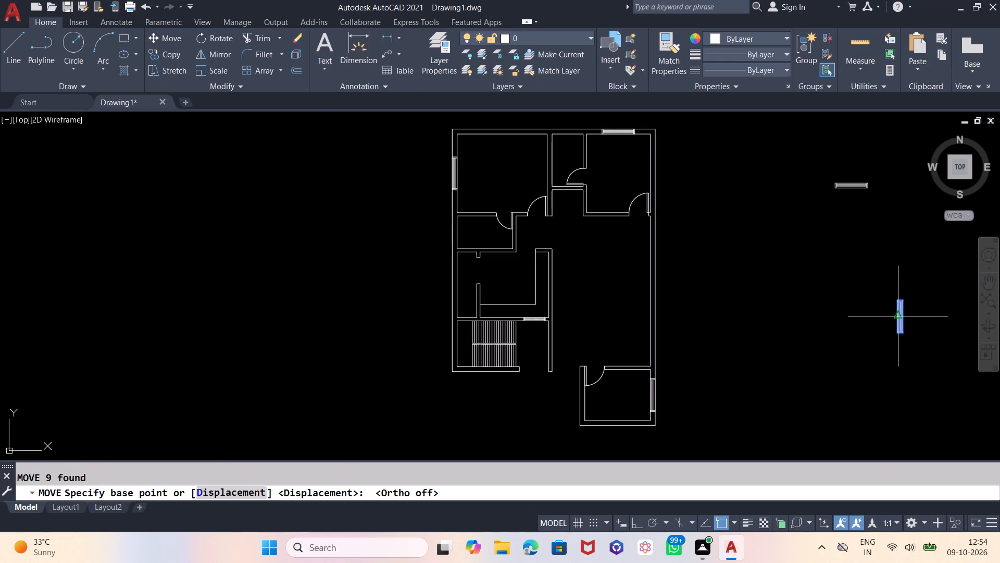
{"action": "left_click", "coordinate": [897, 315]}
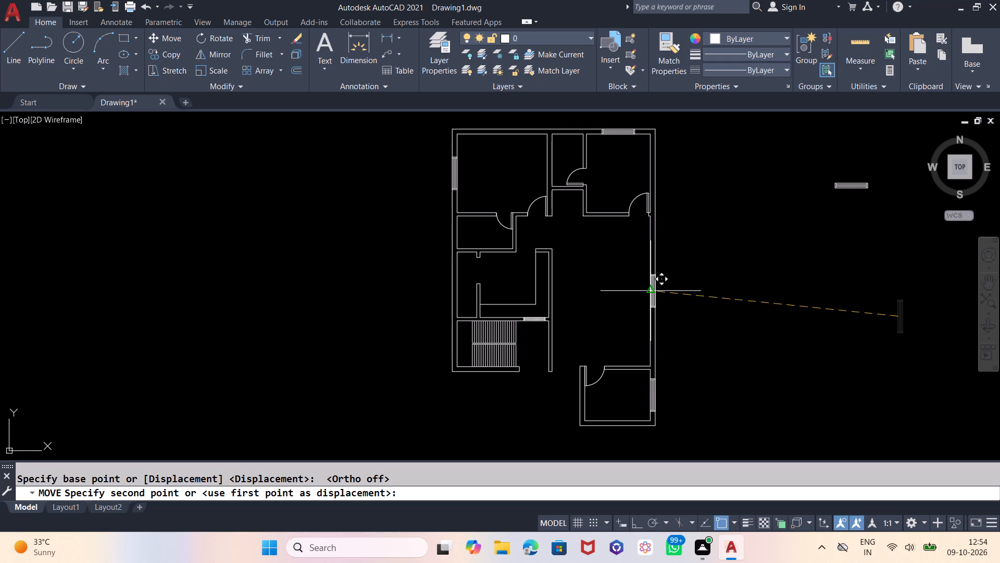
{"action": "left_click", "coordinate": [648, 291]}
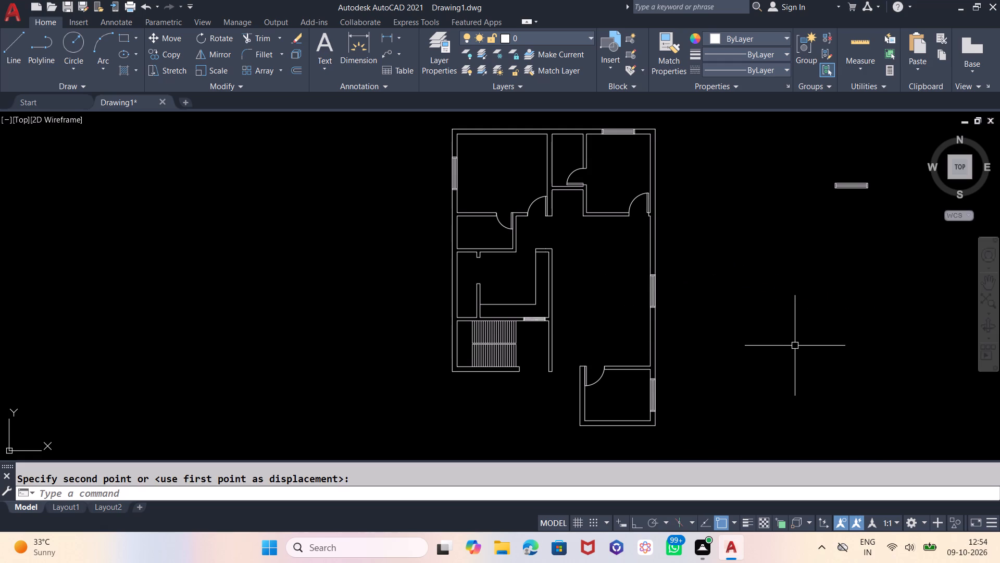
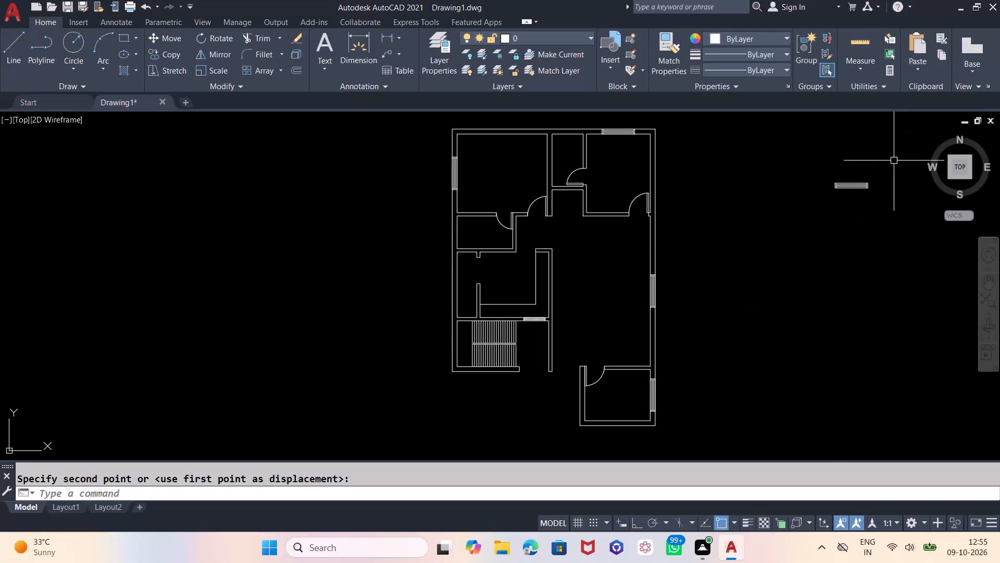
Erase the whole leftover horizontal window symbol beside the floor plan.
{"action": "left_click_drag", "start_coordinate": [894, 161], "coordinate": [865, 173]}
{"action": "left_click", "coordinate": [775, 236]}
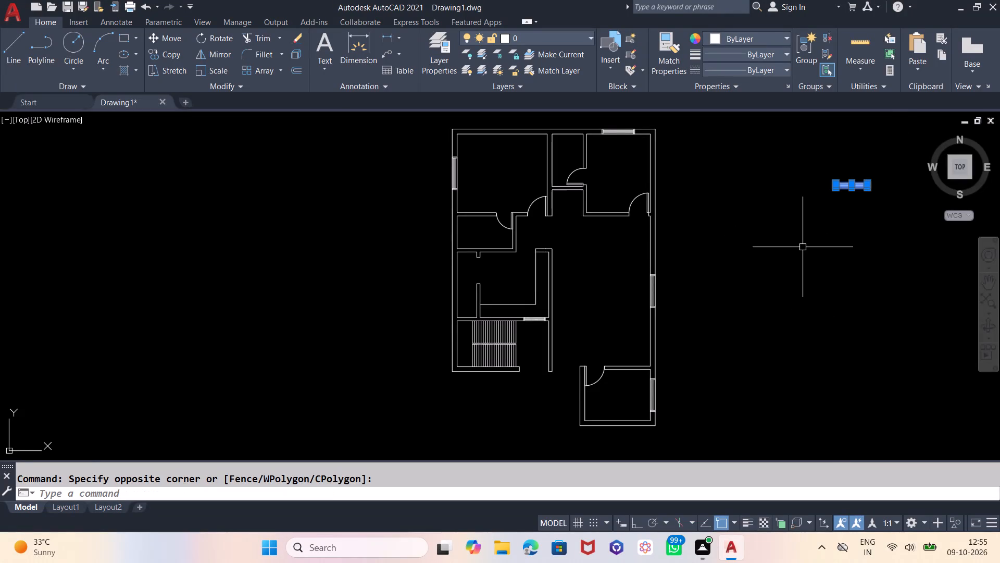
{"action": "key", "text": "Delete"}
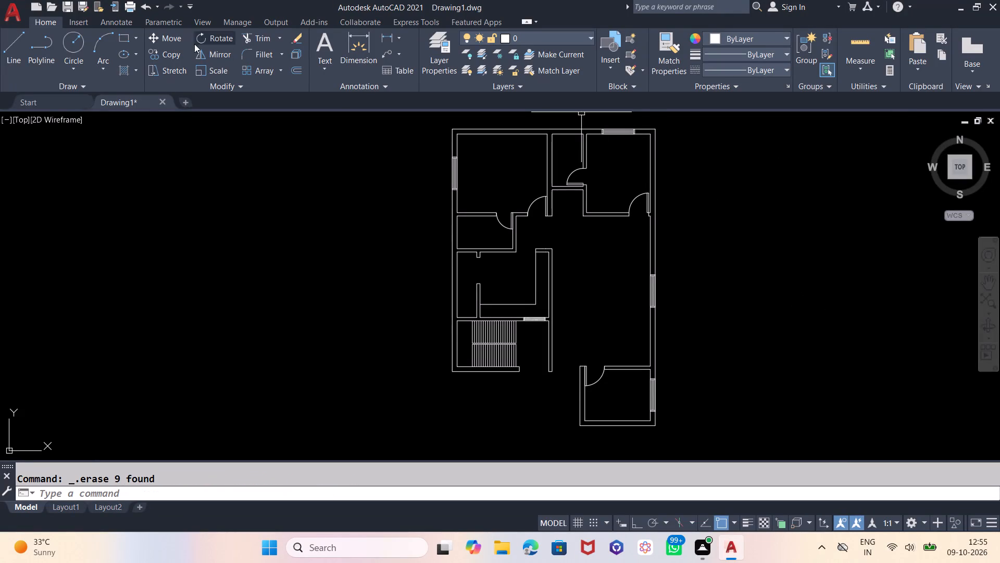
Draw a rectangle 1' wide and 9" high in the empty space beside the floor plan.
{"action": "left_click", "coordinate": [123, 34]}
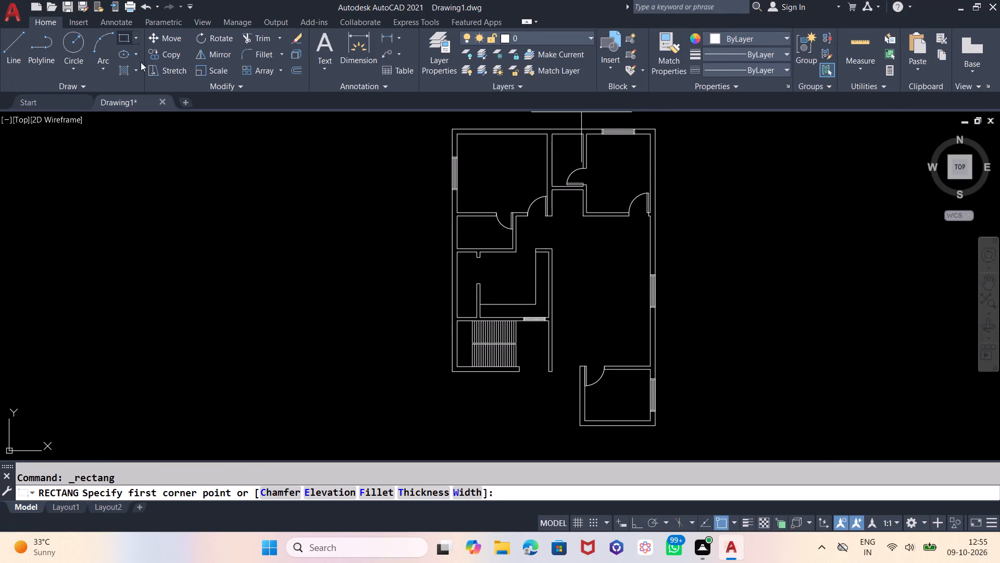
{"action": "scroll", "coordinate": [280, 183], "scroll_direction": "down", "scroll_amount": 1}
{"action": "scroll", "coordinate": [554, 236], "scroll_direction": "up", "scroll_amount": 1}
{"action": "left_click", "coordinate": [644, 232]}
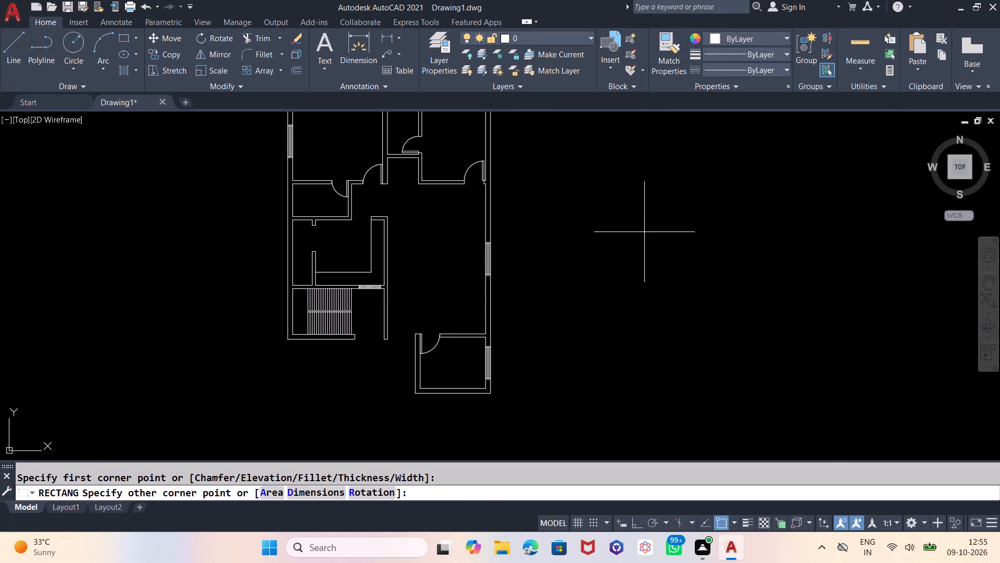
{"action": "key", "text": "shift+at"}
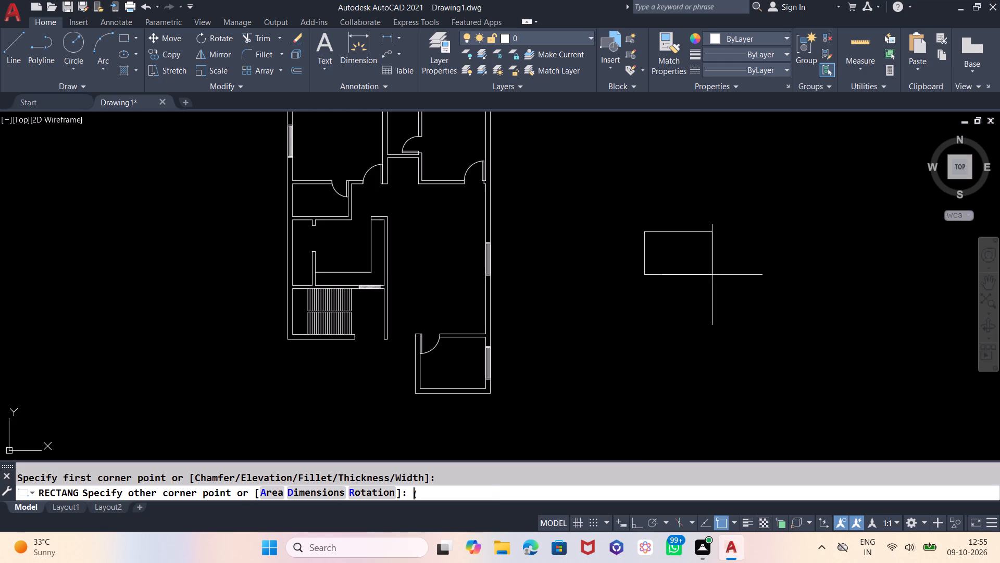
{"action": "type", "text": "1'"}
{"action": "key", "text": "comma"}
{"action": "key", "text": "9"}
{"action": "key", "text": "Return"}
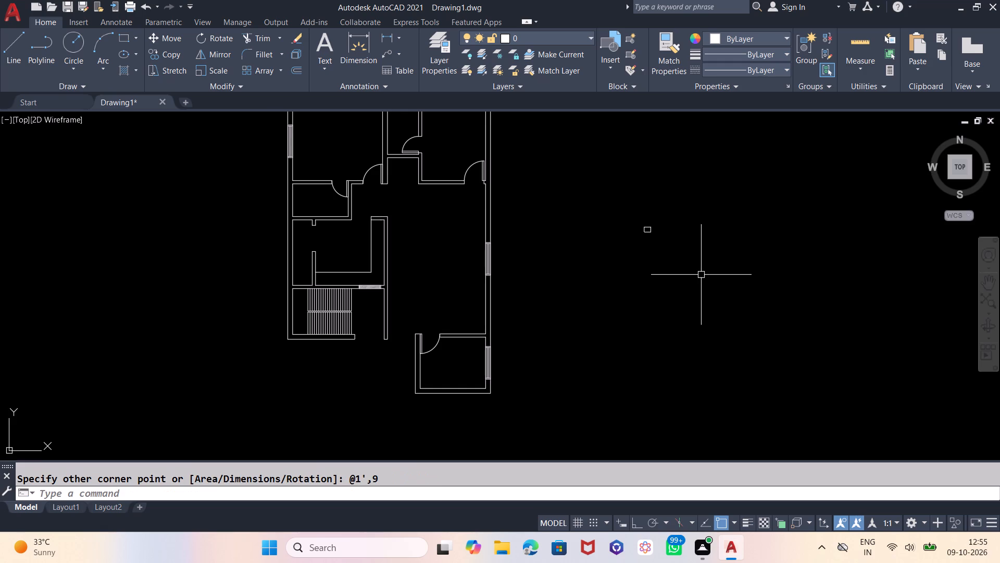
Explode the new 1' by 9" rectangle into separate lines.
{"action": "scroll", "coordinate": [653, 240], "scroll_direction": "up", "scroll_amount": 3}
{"action": "left_click_drag", "start_coordinate": [657, 172], "coordinate": [652, 176]}
{"action": "left_click", "coordinate": [537, 258]}
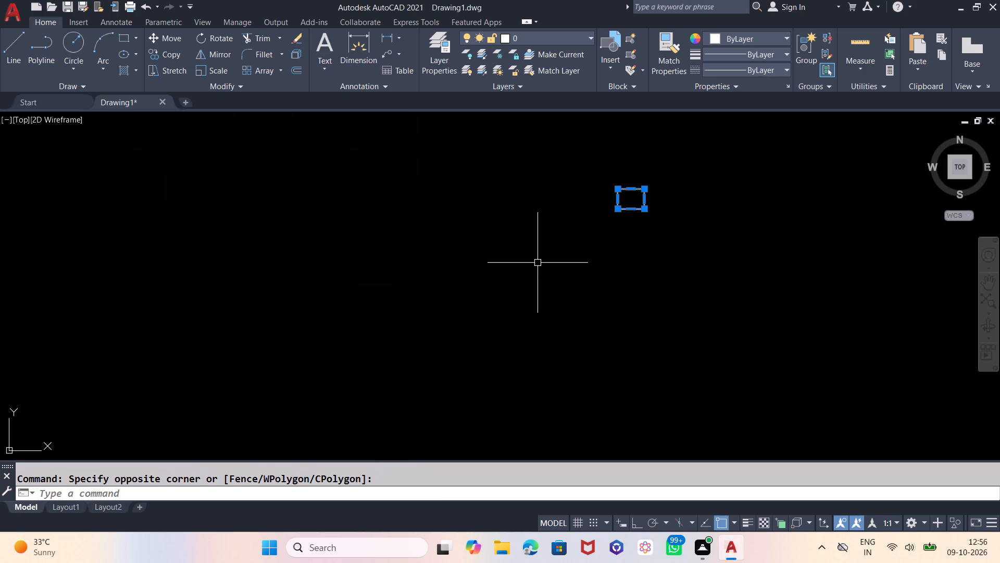
{"action": "key", "text": "x"}
{"action": "key", "text": "Return"}
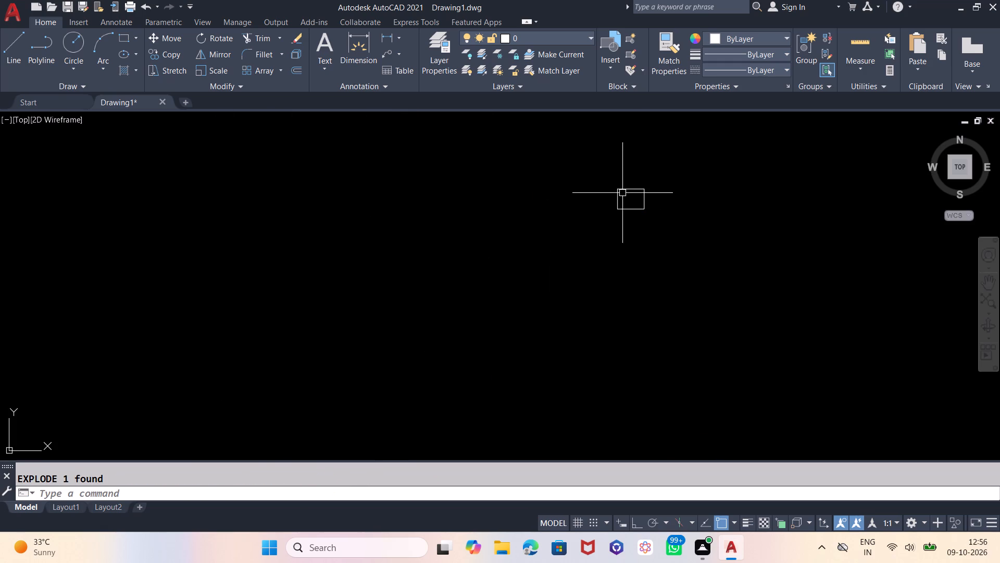
Draw a horizontal centre line across the rectangle between the midpoints of its two short sides.
{"action": "scroll", "coordinate": [622, 193], "scroll_direction": "up", "scroll_amount": 4}
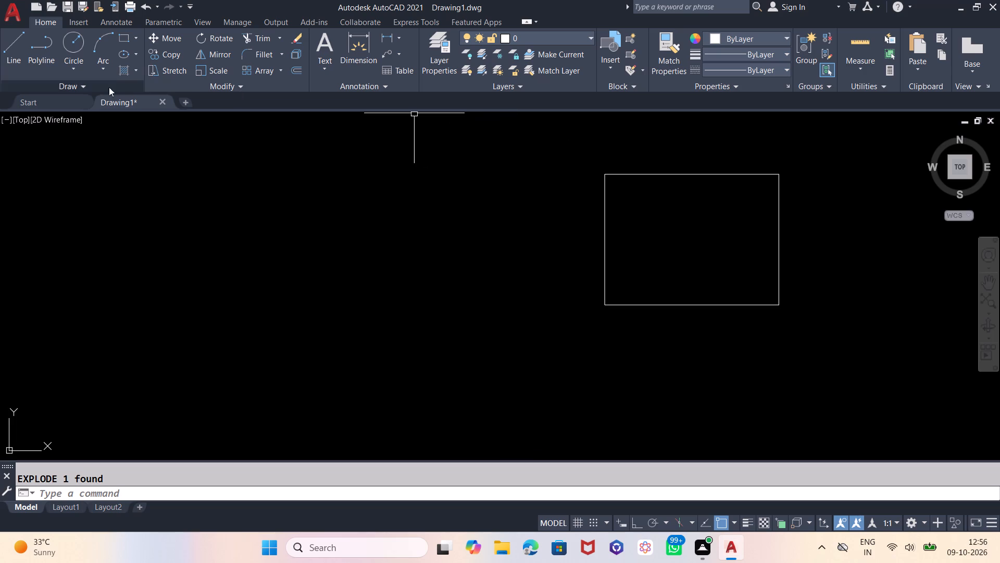
{"action": "left_click", "coordinate": [26, 43]}
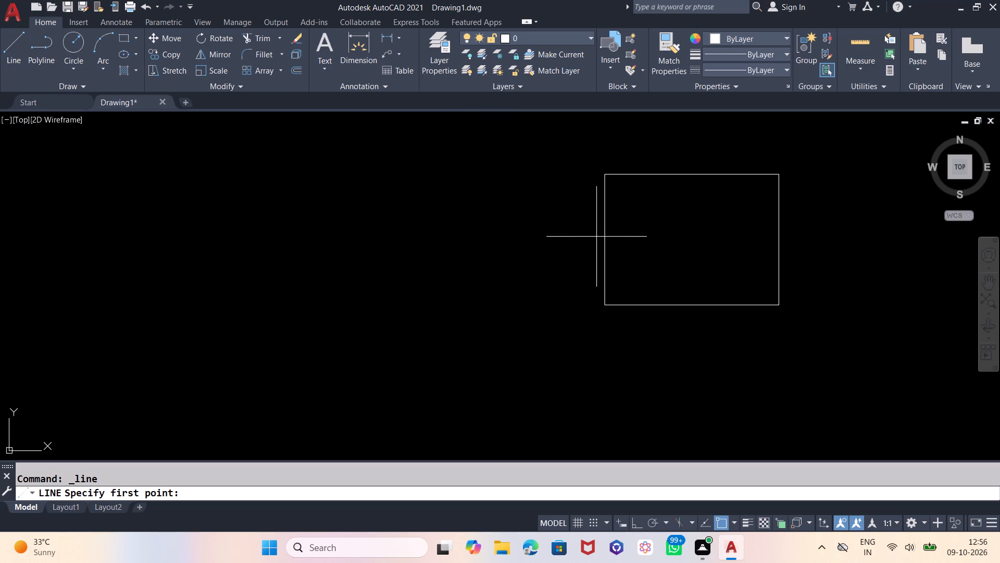
{"action": "left_click", "coordinate": [602, 240]}
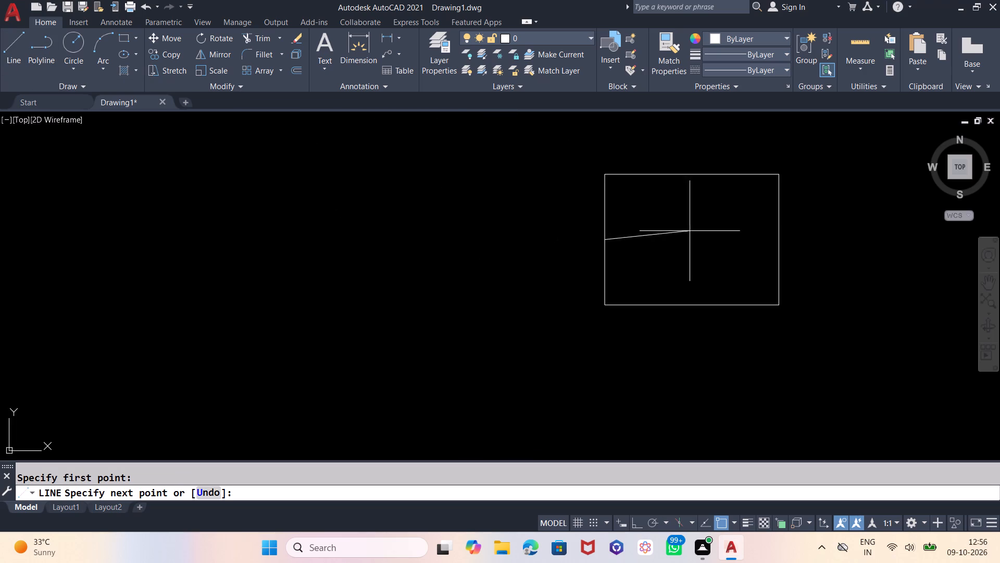
{"action": "left_click", "coordinate": [779, 240]}
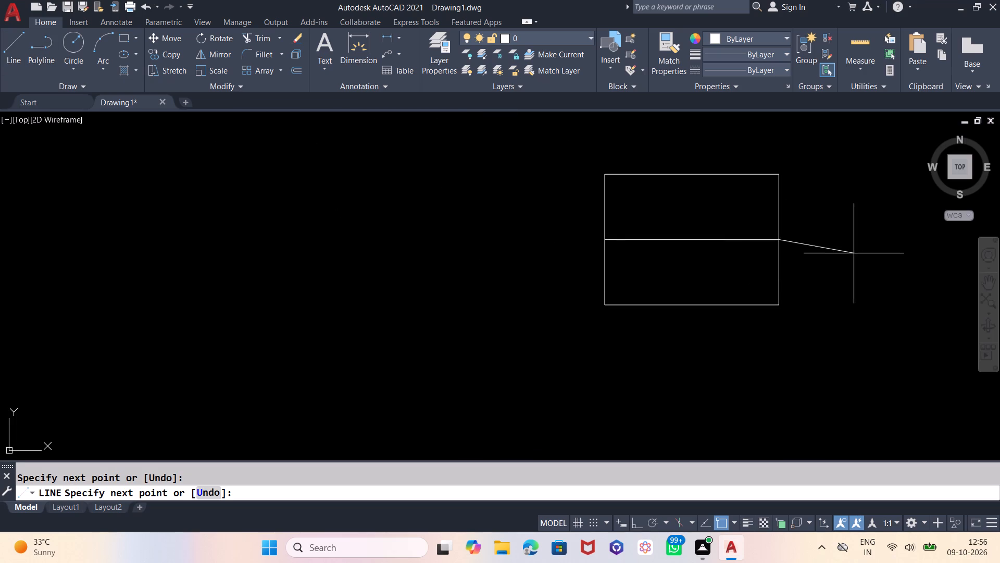
{"action": "key", "text": "Escape"}
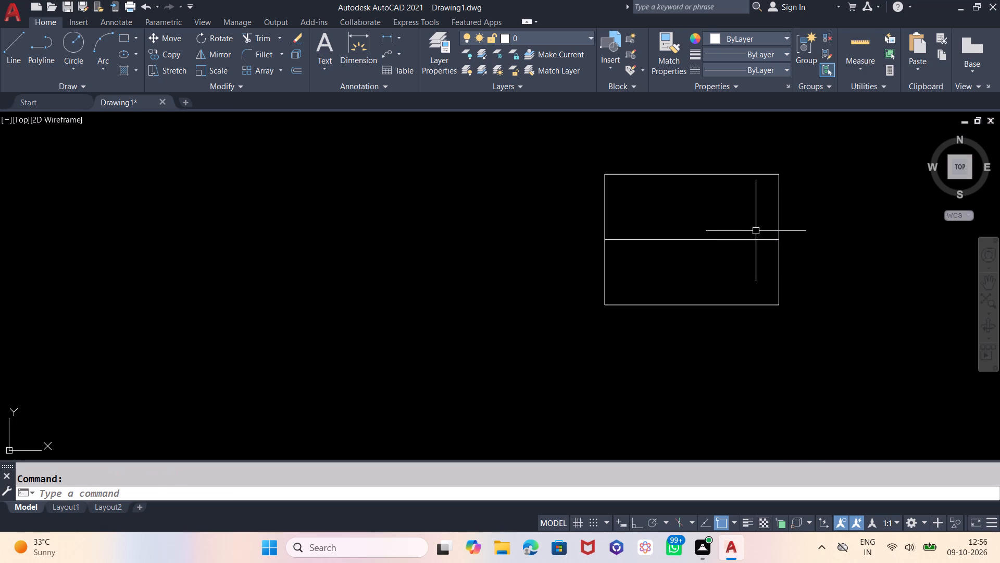
Offset the centre line 2" above and below, and offset both short sides of the rectangle 2" inward.
{"action": "key", "text": "o"}
{"action": "key", "text": "Return"}
{"action": "key", "text": "2"}
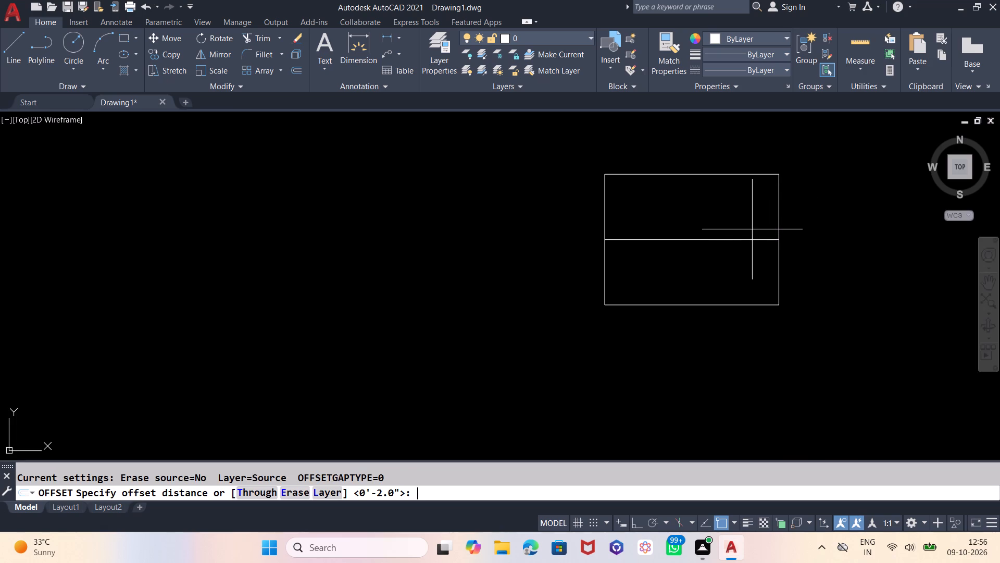
{"action": "key", "text": "Return"}
{"action": "left_click", "coordinate": [720, 231]}
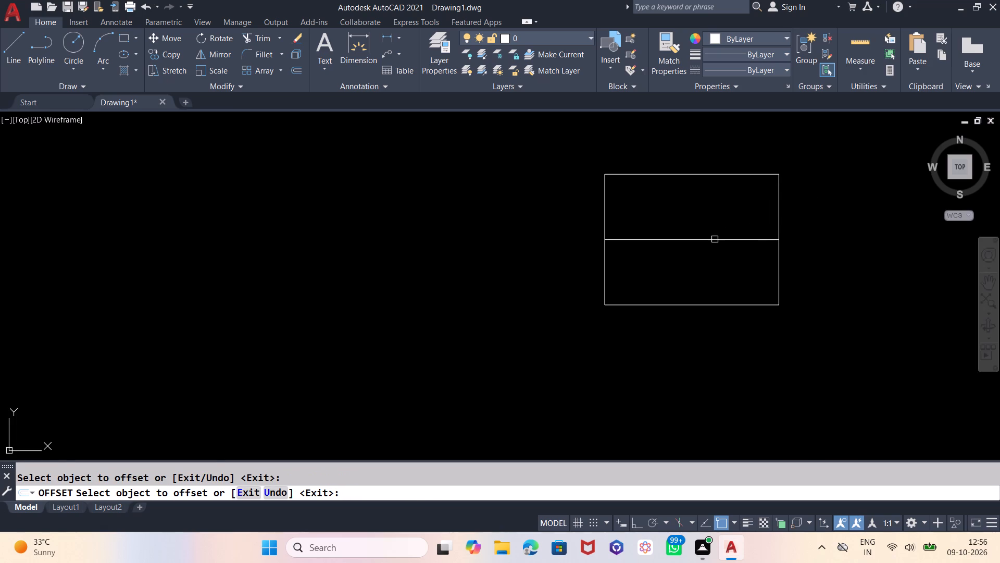
{"action": "left_click", "coordinate": [715, 239]}
{"action": "left_click", "coordinate": [712, 192]}
{"action": "left_click", "coordinate": [712, 241]}
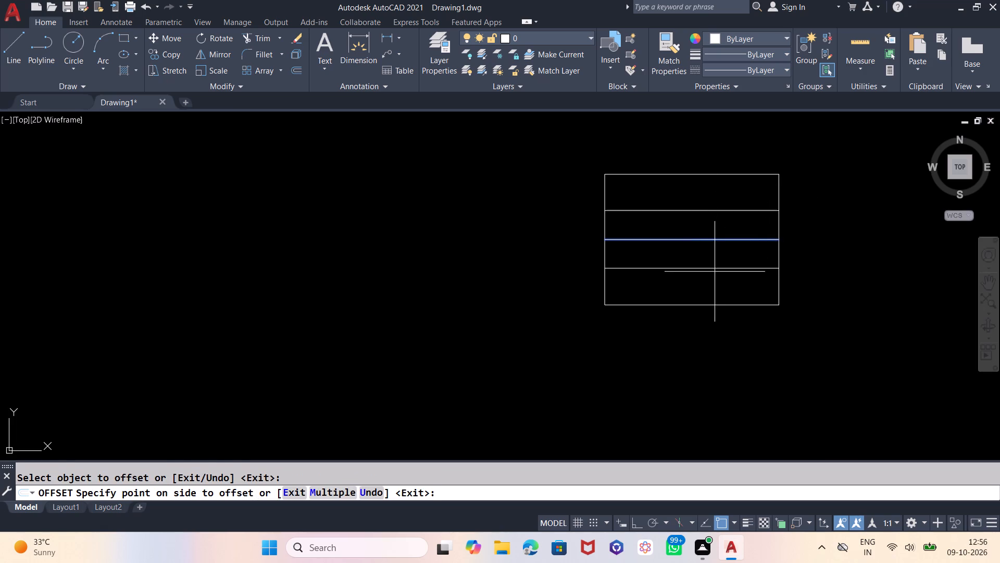
{"action": "left_click", "coordinate": [716, 280]}
{"action": "left_click", "coordinate": [778, 248]}
{"action": "left_click", "coordinate": [714, 248]}
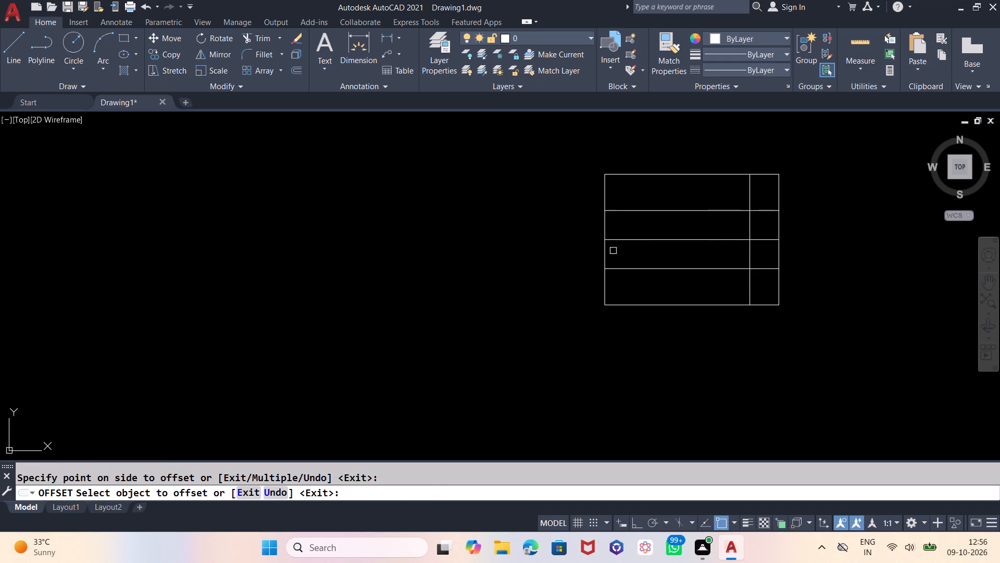
{"action": "left_click", "coordinate": [606, 252]}
{"action": "left_click", "coordinate": [650, 258]}
{"action": "key", "text": "Escape"}
Trim the three inner horizontal lines out of both end strips of the small window symbol.
{"action": "type", "text": "TR"}
{"action": "key", "text": "Return"}
{"action": "key", "text": "Return"}
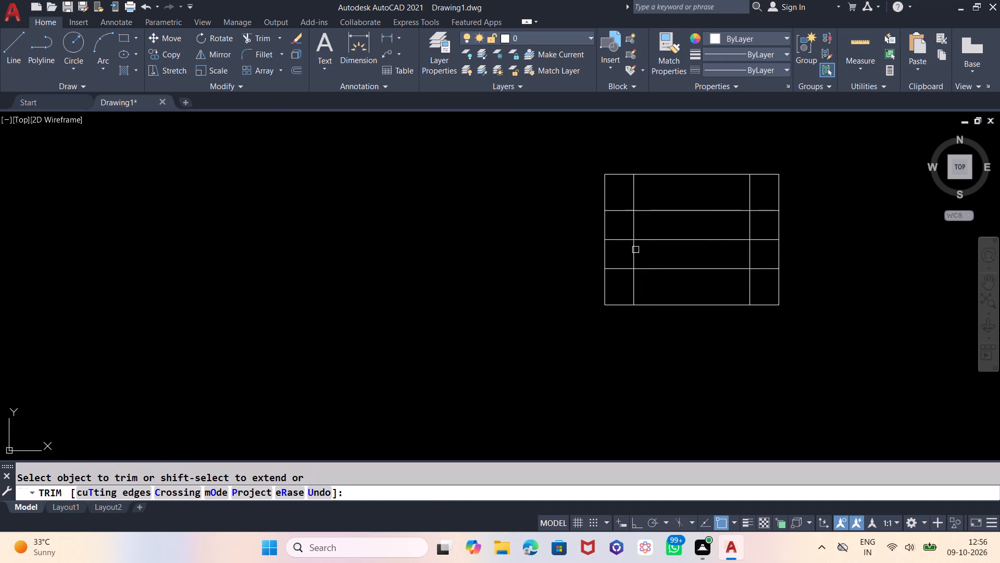
{"action": "left_click", "coordinate": [620, 280]}
{"action": "left_click", "coordinate": [618, 204]}
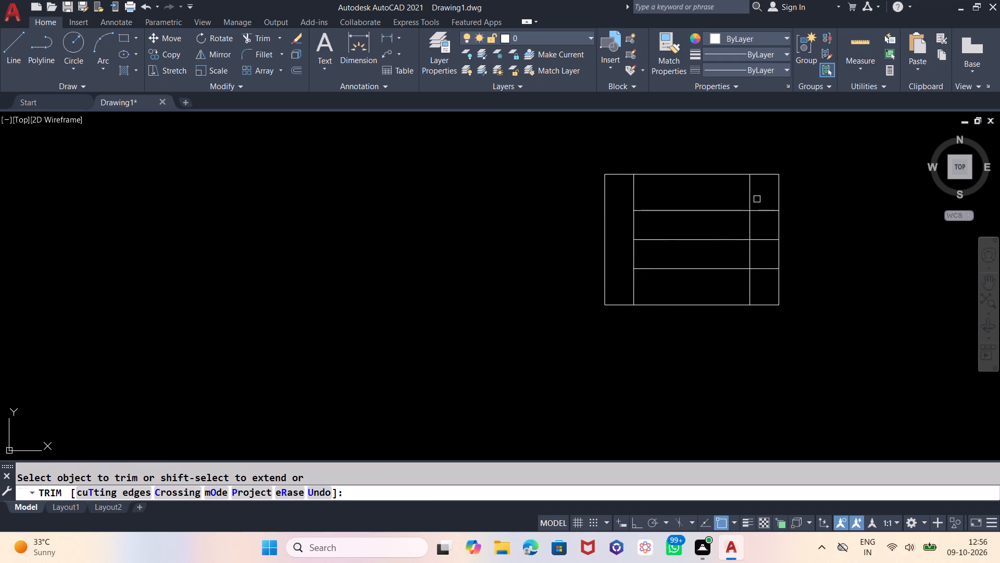
{"action": "left_click", "coordinate": [758, 198]}
{"action": "left_click", "coordinate": [770, 279]}
{"action": "scroll", "coordinate": [688, 395], "scroll_direction": "down", "scroll_amount": 2}
{"action": "key", "text": "Escape"}
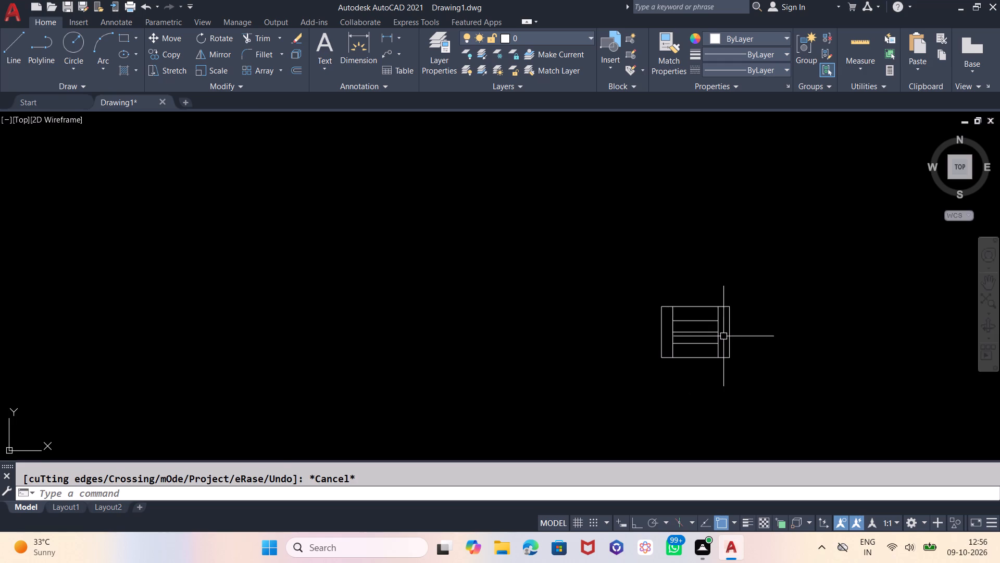
Copy the whole small window symbol once, from its bottom midpoint to a free spot up and to its left.
{"action": "left_click_drag", "start_coordinate": [757, 283], "coordinate": [752, 290]}
{"action": "left_click", "coordinate": [632, 374]}
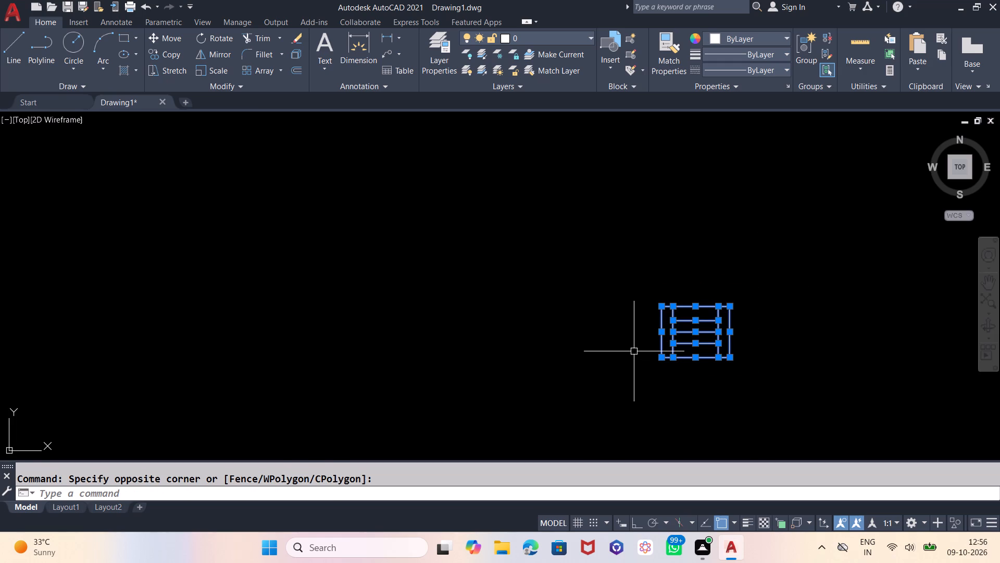
{"action": "type", "text": "CP"}
{"action": "key", "text": "Return"}
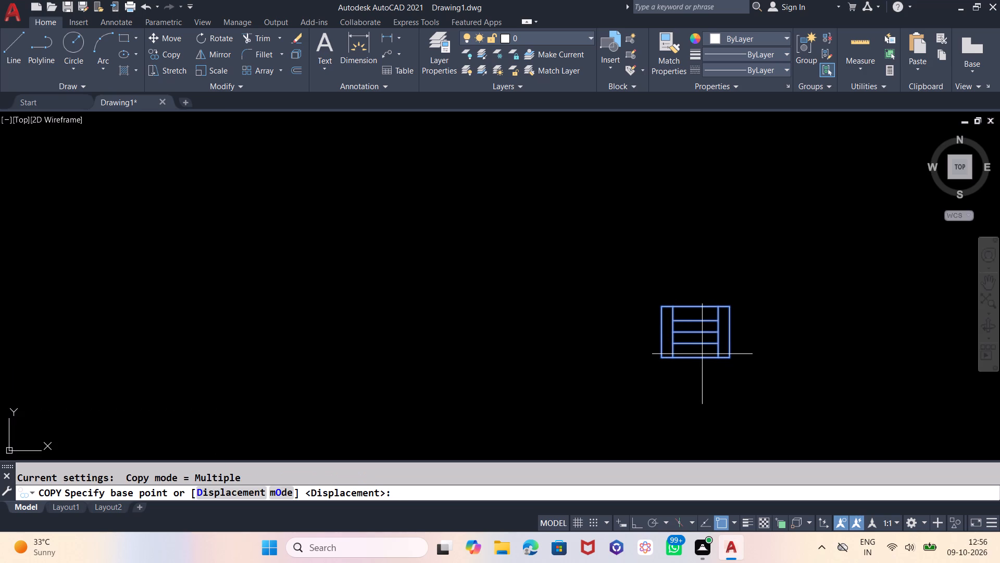
{"action": "left_click", "coordinate": [695, 360]}
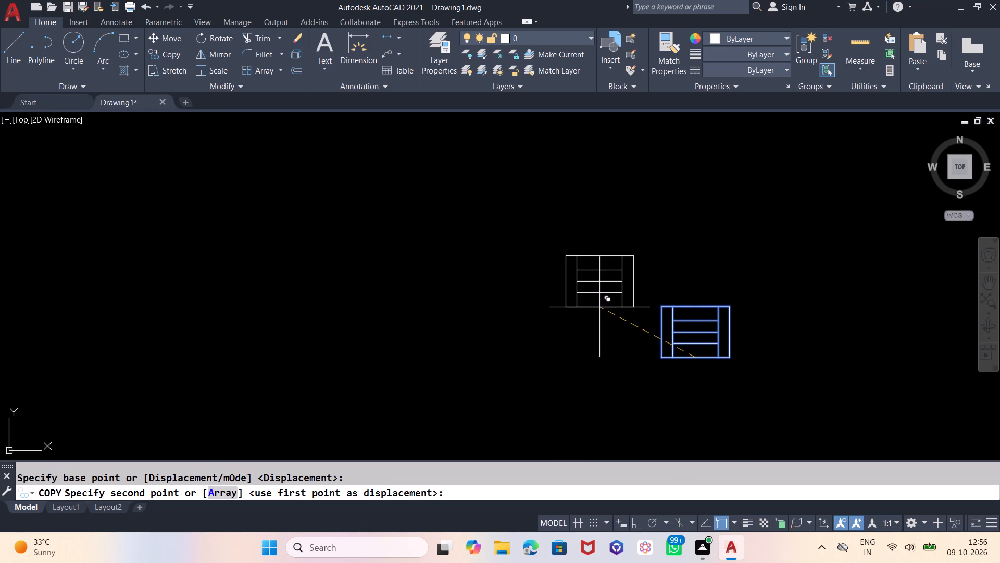
{"action": "left_click", "coordinate": [599, 307]}
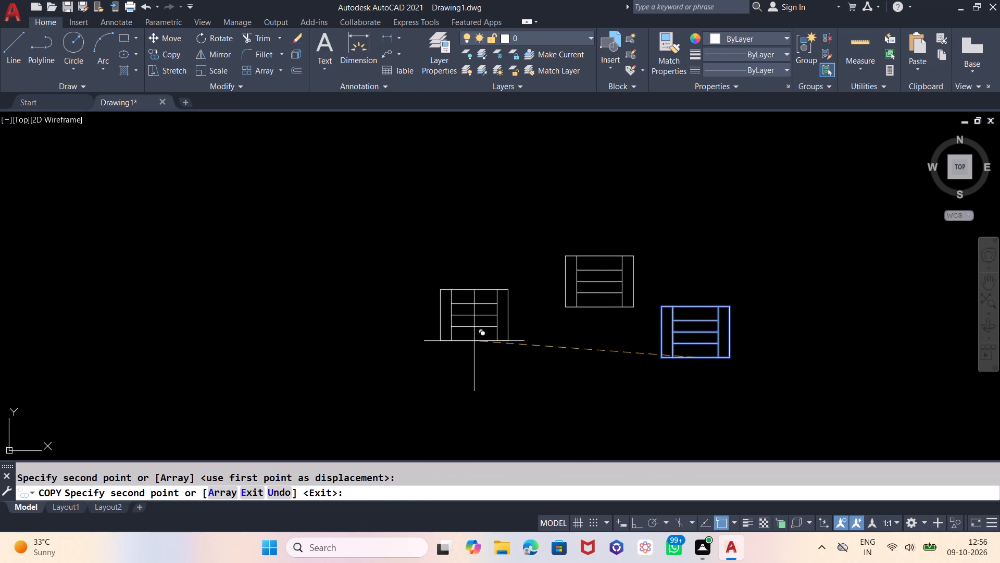
{"action": "key", "text": "Escape"}
Rotate the original small window symbol by 270 degrees with Ortho on, making it vertical.
{"action": "scroll", "coordinate": [697, 372], "scroll_direction": "down", "scroll_amount": 1}
{"action": "left_click_drag", "start_coordinate": [736, 321], "coordinate": [726, 326]}
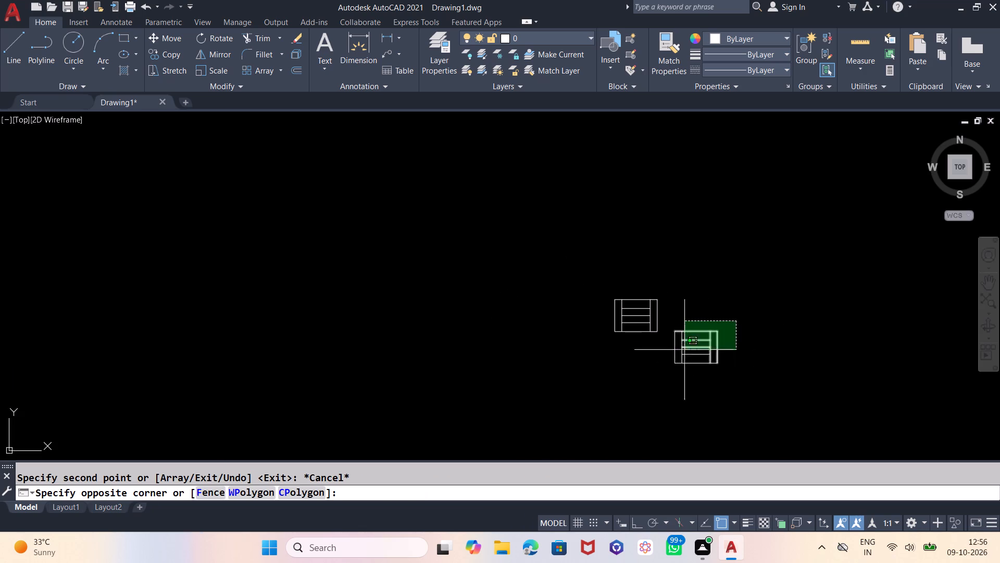
{"action": "left_click", "coordinate": [667, 370]}
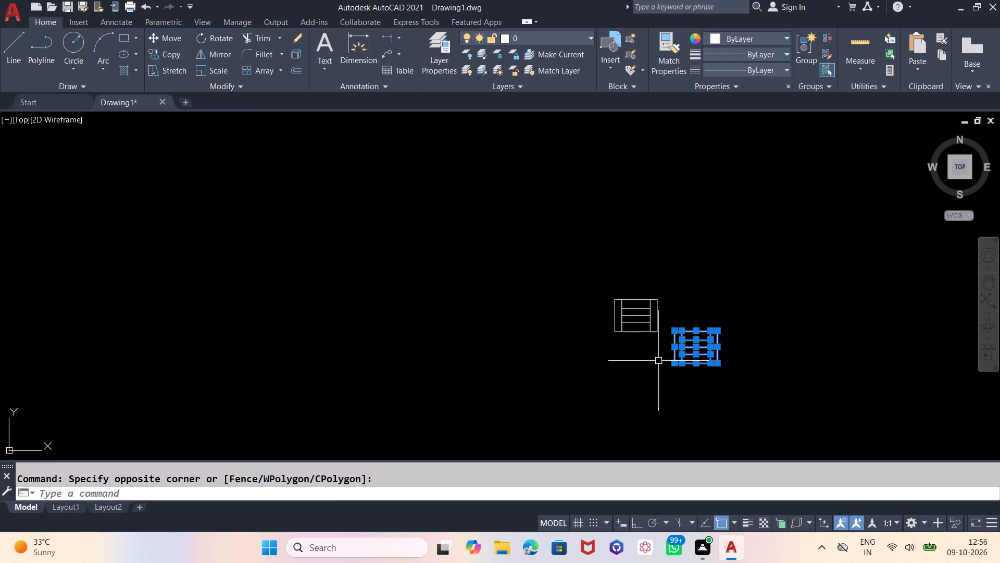
{"action": "key", "text": "F8"}
{"action": "type", "text": "RO"}
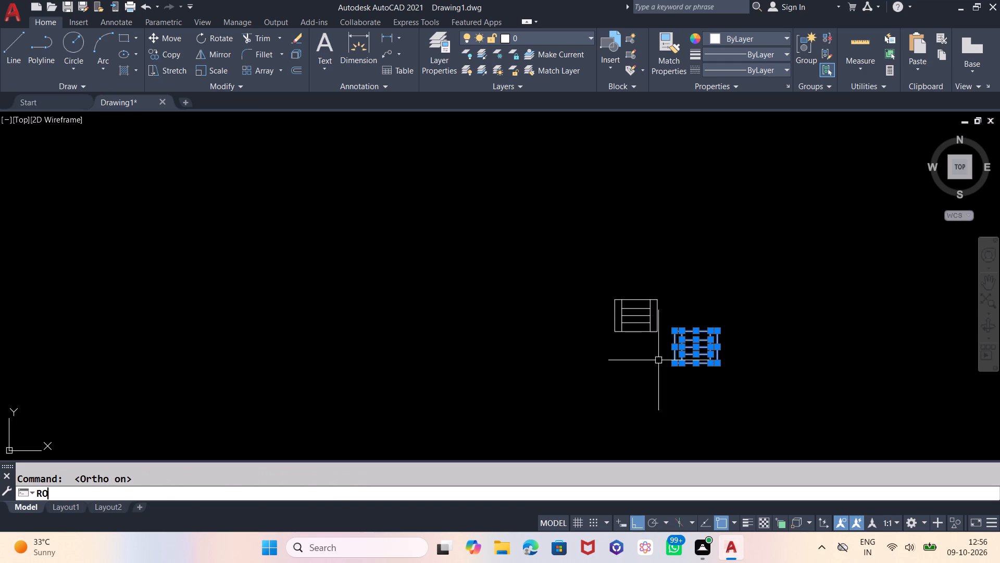
{"action": "key", "text": "Return"}
{"action": "left_click", "coordinate": [658, 360]}
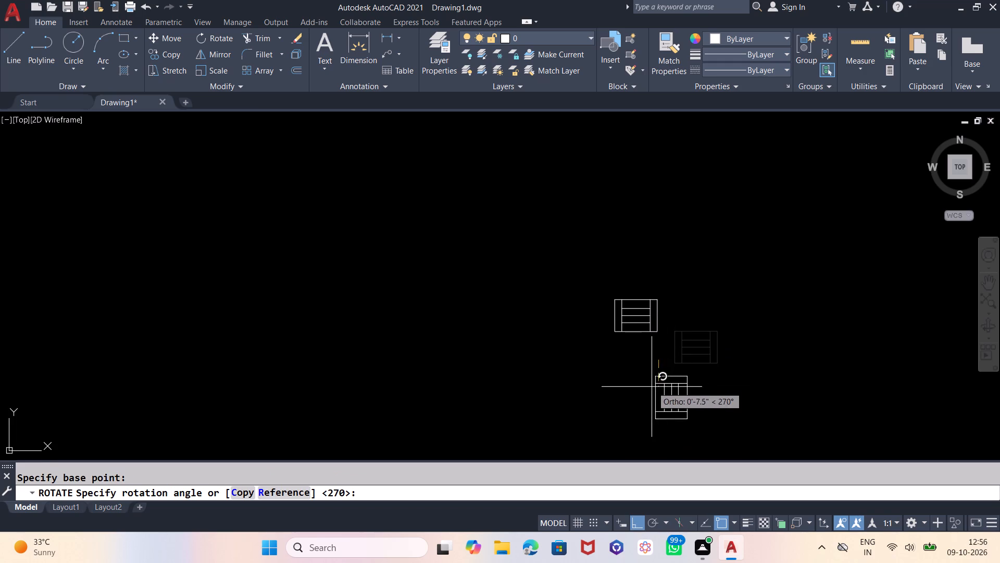
{"action": "left_click", "coordinate": [652, 387]}
Move the vertical small window by its right midpoint, with Ortho off, into the left exterior wall of the small room below the upper-left room.
{"action": "left_click", "coordinate": [672, 294]}
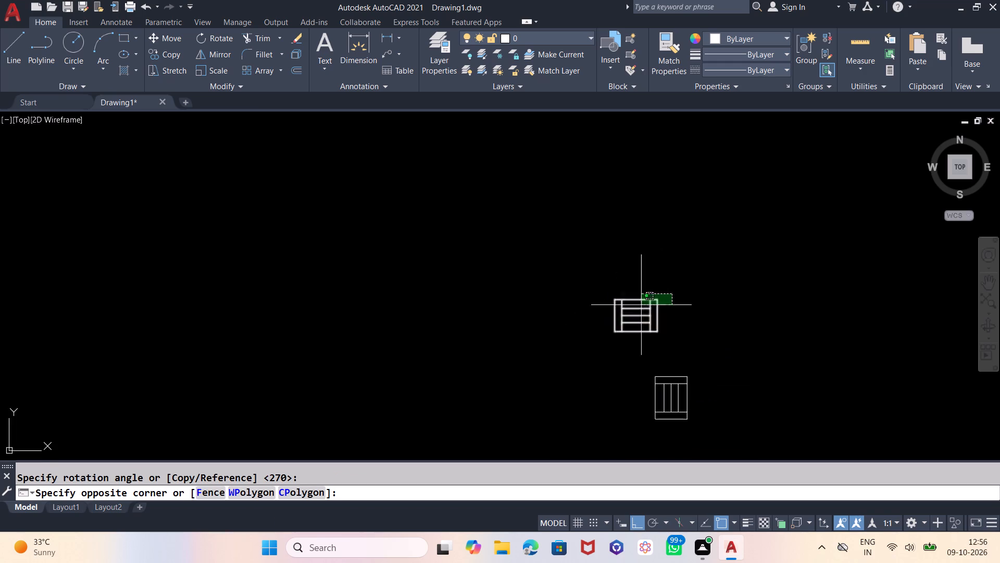
{"action": "left_click", "coordinate": [680, 281]}
{"action": "scroll", "coordinate": [754, 230], "scroll_direction": "down", "scroll_amount": 1}
{"action": "left_click_drag", "start_coordinate": [725, 315], "coordinate": [715, 316]}
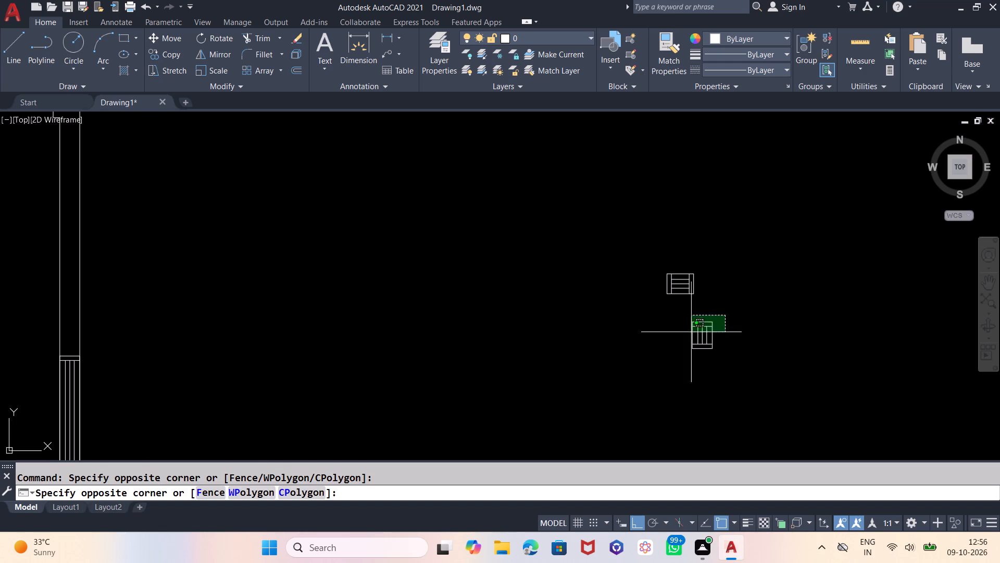
{"action": "left_click", "coordinate": [674, 361]}
{"action": "key", "text": "m"}
{"action": "key", "text": "Return"}
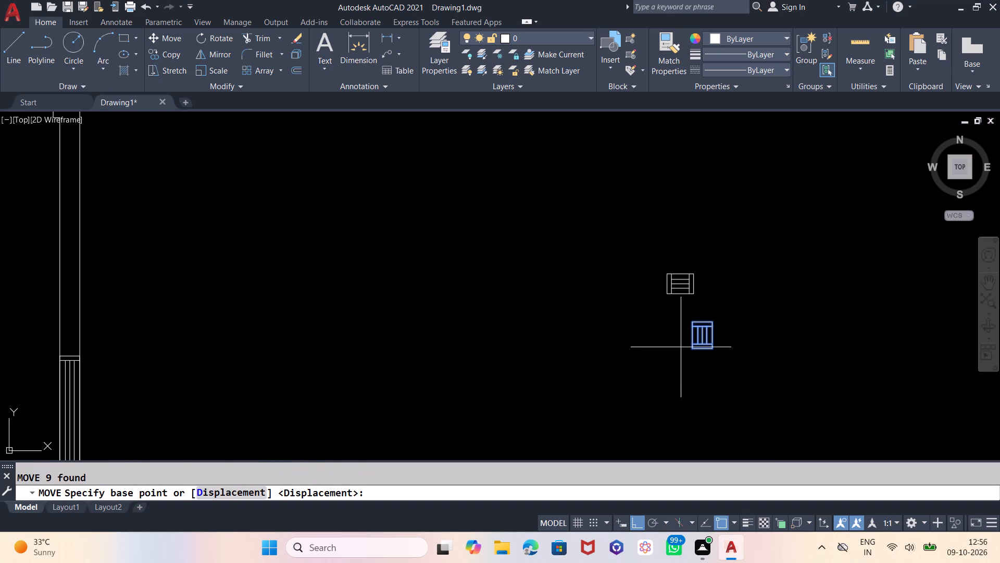
{"action": "left_click", "coordinate": [715, 335]}
{"action": "scroll", "coordinate": [797, 328], "scroll_direction": "down", "scroll_amount": 3}
{"action": "key", "text": "F8"}
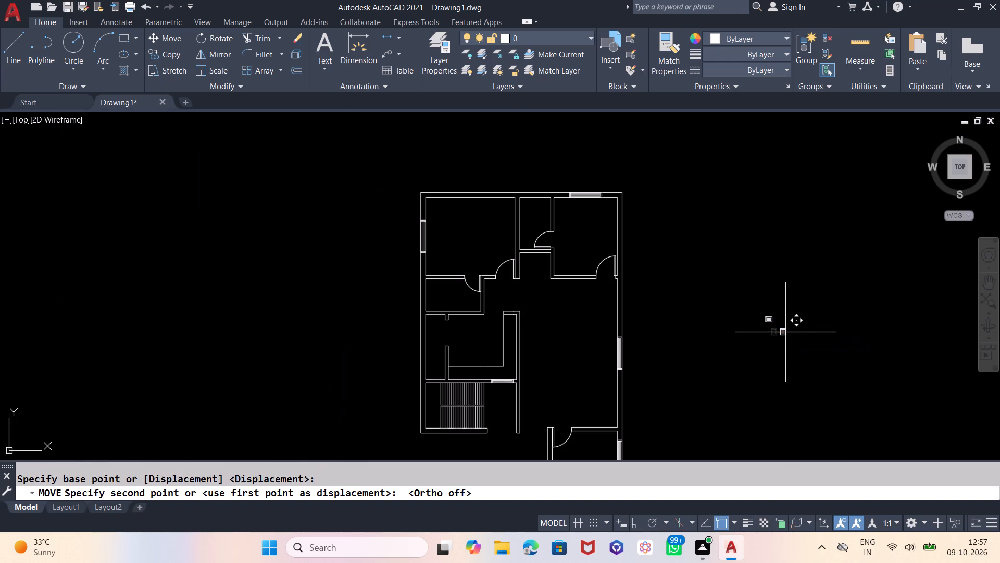
{"action": "scroll", "coordinate": [786, 337], "scroll_direction": "down", "scroll_amount": 1}
{"action": "scroll", "coordinate": [538, 310], "scroll_direction": "up", "scroll_amount": 2}
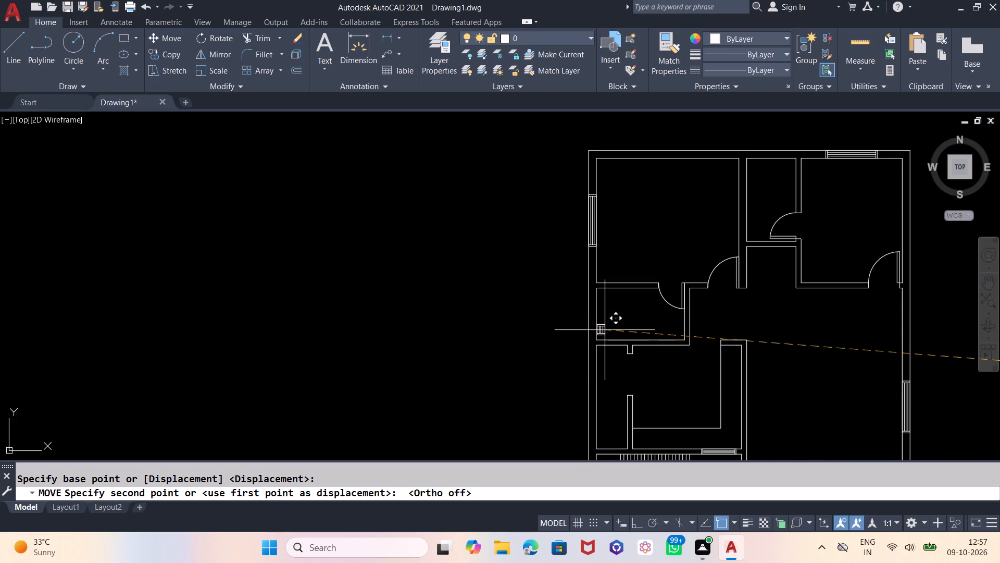
{"action": "scroll", "coordinate": [601, 327], "scroll_direction": "up", "scroll_amount": 3}
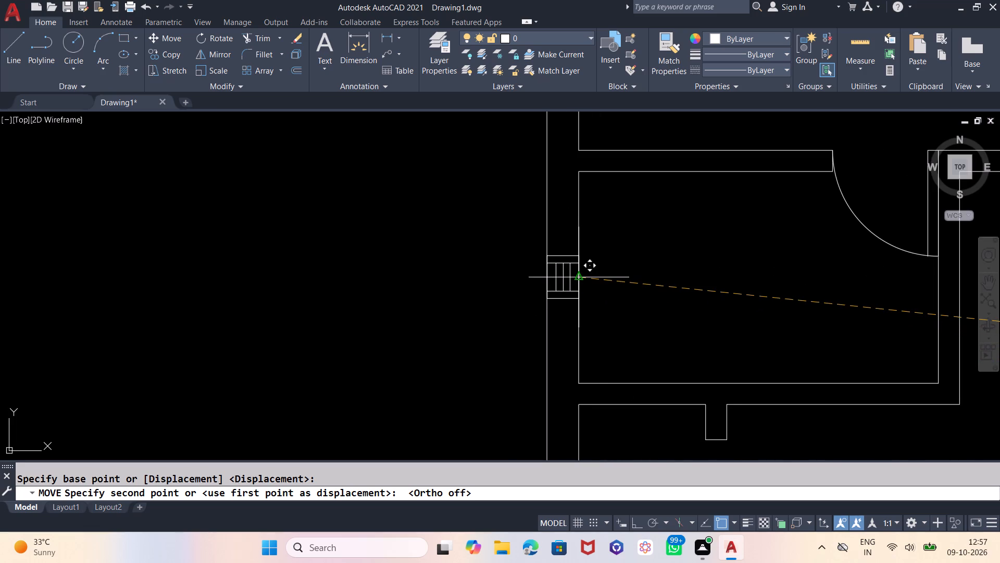
{"action": "left_click", "coordinate": [576, 278]}
{"action": "scroll", "coordinate": [404, 285], "scroll_direction": "down", "scroll_amount": 2}
{"action": "scroll", "coordinate": [445, 348], "scroll_direction": "down", "scroll_amount": 2}
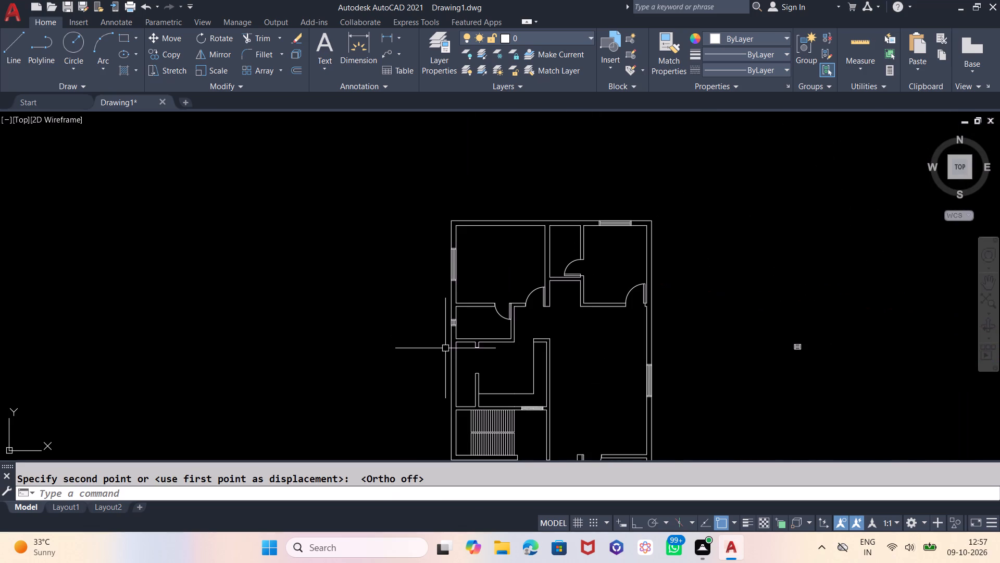
Move the remaining horizontal small window by its bottom midpoint into the top exterior wall of the narrow room between the two upper rooms.
{"action": "left_click_drag", "start_coordinate": [810, 332], "coordinate": [795, 347]}
{"action": "left_click", "coordinate": [773, 372]}
{"action": "scroll", "coordinate": [815, 363], "scroll_direction": "up", "scroll_amount": 3}
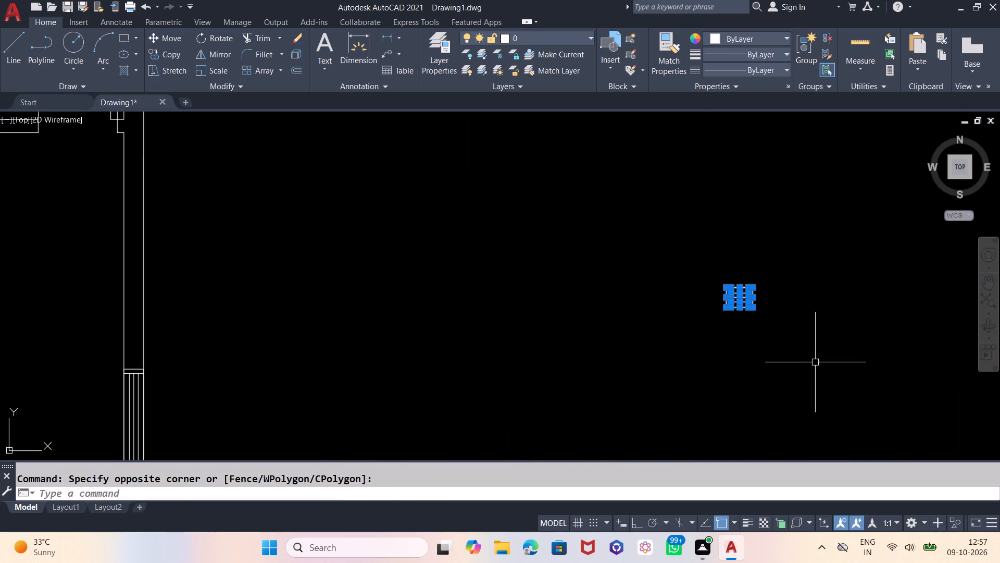
{"action": "scroll", "coordinate": [742, 334], "scroll_direction": "up", "scroll_amount": 2}
{"action": "key", "text": "m"}
{"action": "key", "text": "Return"}
{"action": "scroll", "coordinate": [735, 311], "scroll_direction": "up", "scroll_amount": 2}
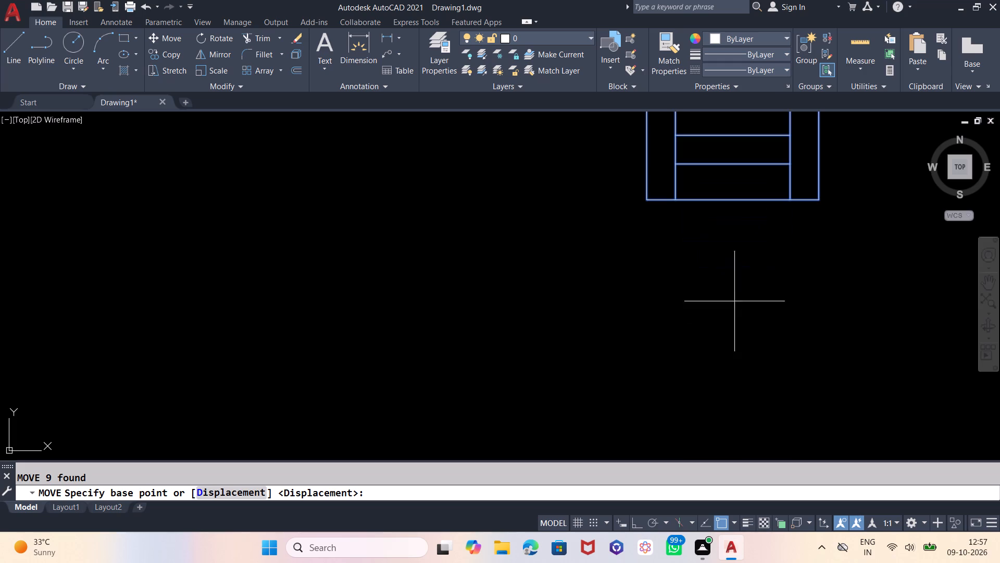
{"action": "left_click", "coordinate": [736, 200]}
{"action": "scroll", "coordinate": [886, 455], "scroll_direction": "down", "scroll_amount": 2}
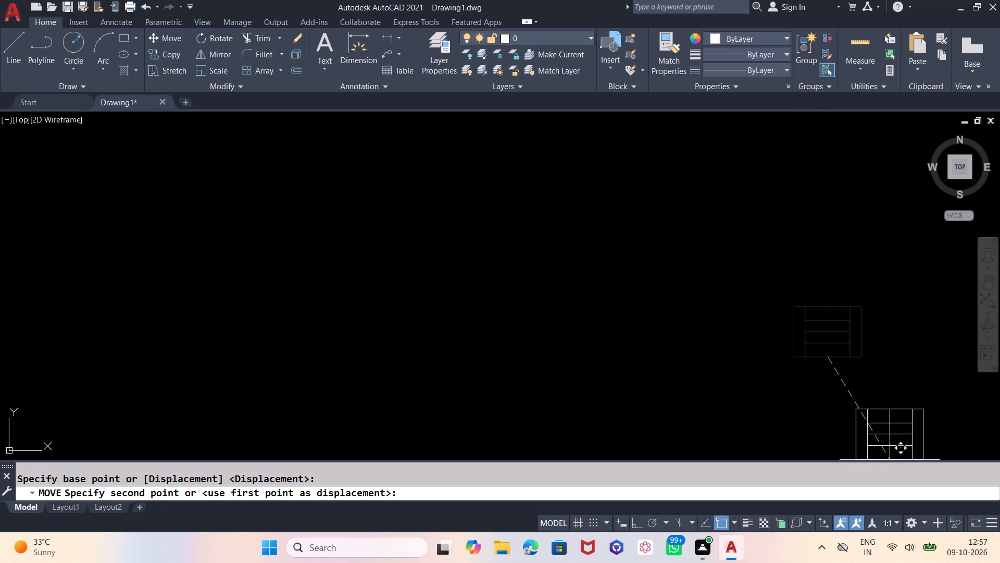
{"action": "scroll", "coordinate": [891, 461], "scroll_direction": "down", "scroll_amount": 5}
{"action": "scroll", "coordinate": [652, 347], "scroll_direction": "up", "scroll_amount": 2}
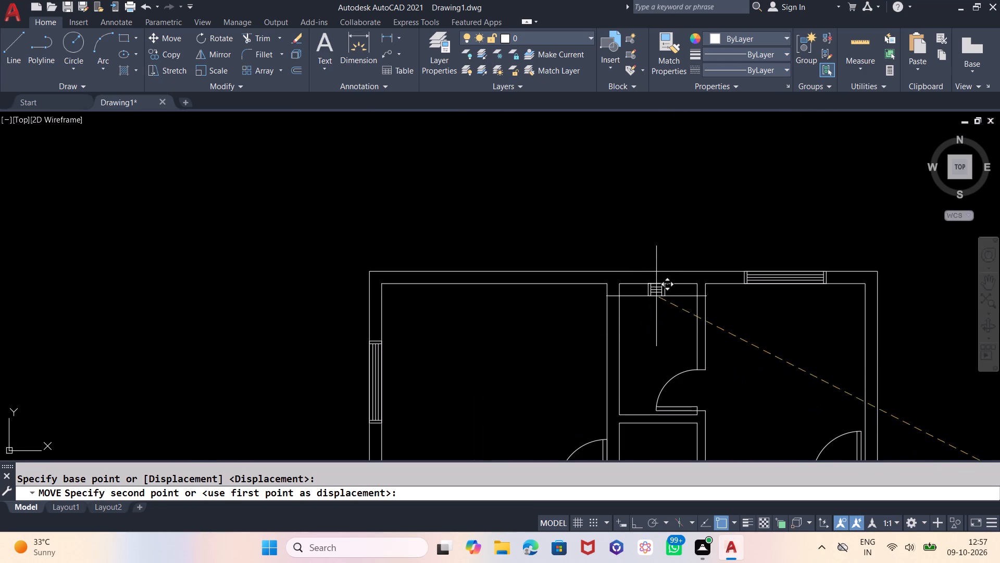
{"action": "left_click", "coordinate": [655, 280]}
{"action": "scroll", "coordinate": [565, 204], "scroll_direction": "down", "scroll_amount": 1}
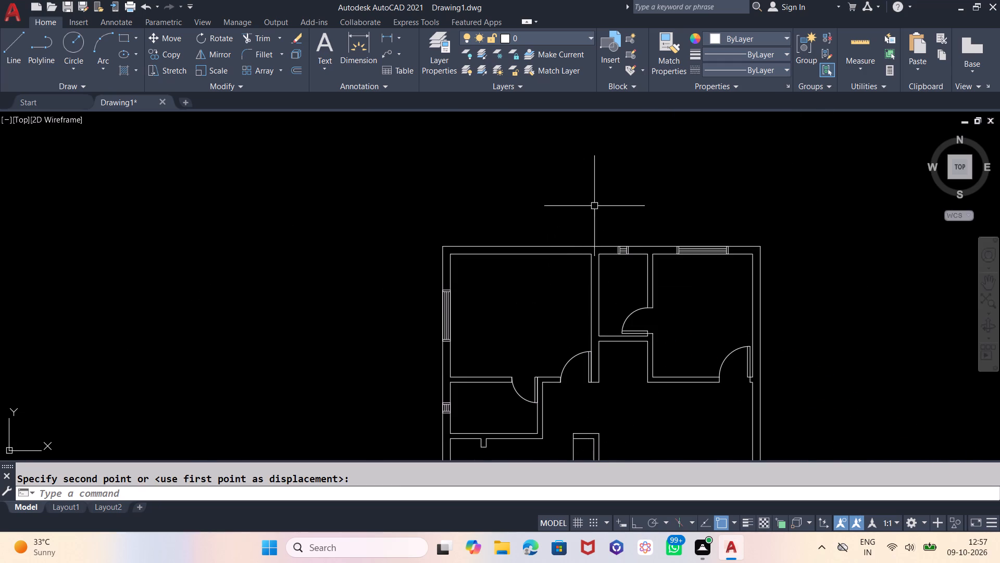
{"action": "scroll", "coordinate": [597, 190], "scroll_direction": "down", "scroll_amount": 2}
{"action": "scroll", "coordinate": [635, 316], "scroll_direction": "up", "scroll_amount": 1}
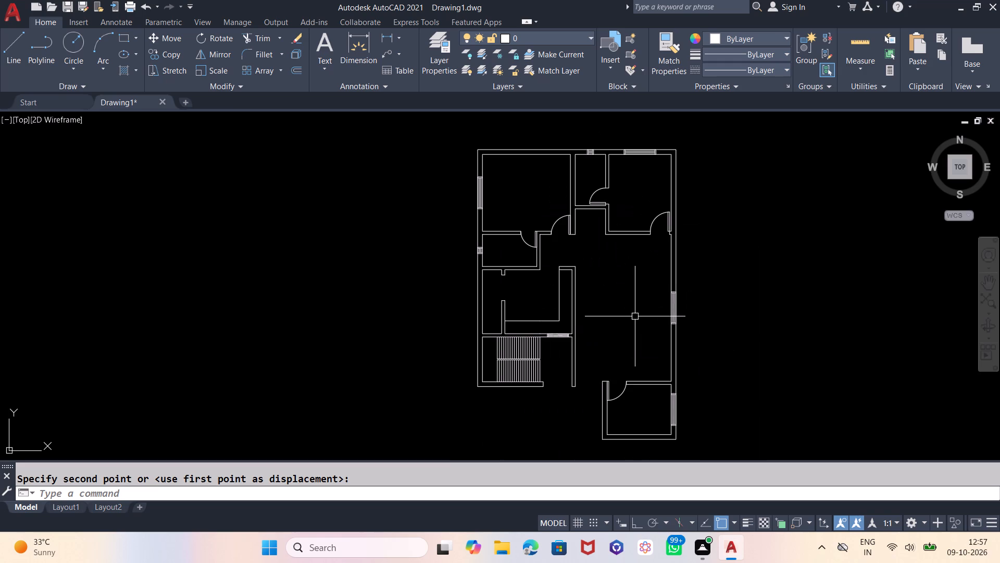
{"action": "key", "text": "z"}
{"action": "key", "text": "Return"}
{"action": "key", "text": "e"}
{"action": "key", "text": "Return"}
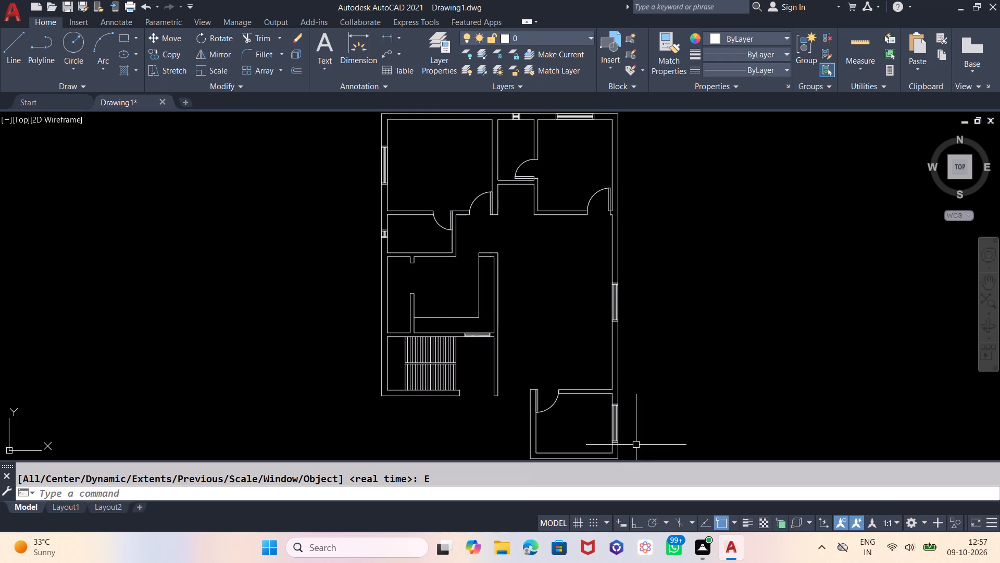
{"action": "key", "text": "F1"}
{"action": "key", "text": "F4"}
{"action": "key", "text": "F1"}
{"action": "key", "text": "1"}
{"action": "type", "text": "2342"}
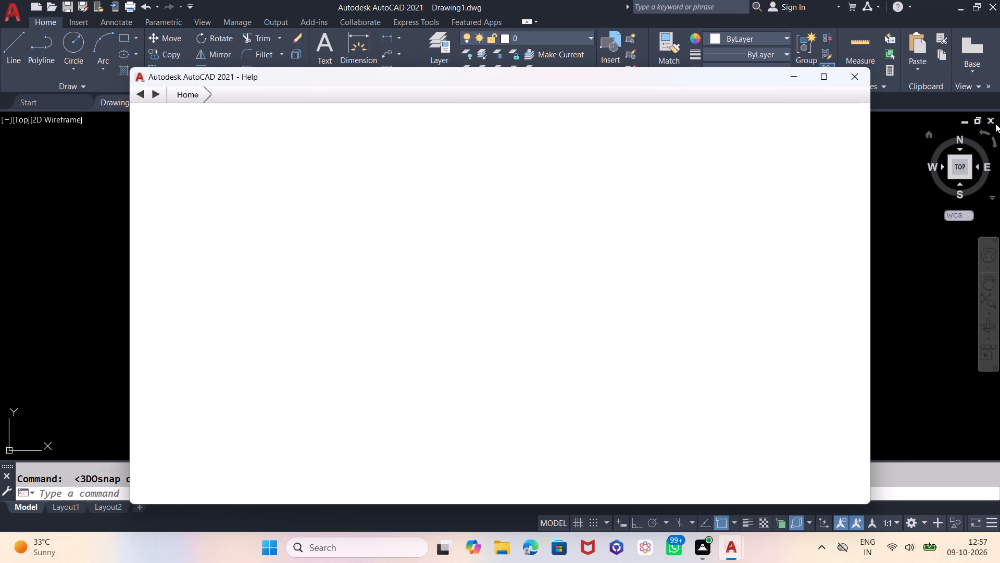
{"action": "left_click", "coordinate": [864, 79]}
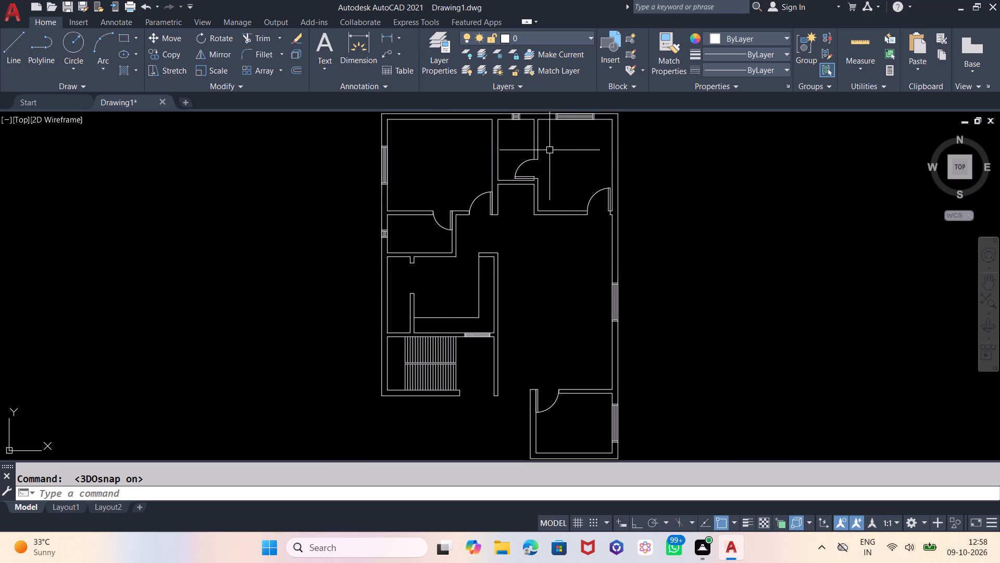
Open DesignCenter and browse to the blocks of Home - Space Planner.dwg in the en-us DesignCenter sample folder.
{"action": "type", "text": "DC"}
{"action": "key", "text": "Return"}
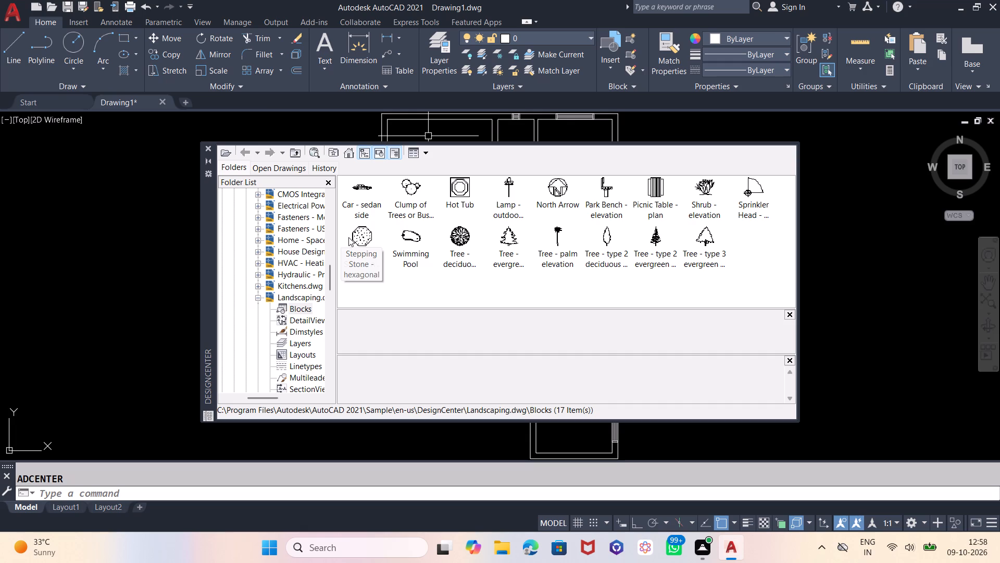
{"action": "left_click", "coordinate": [350, 147]}
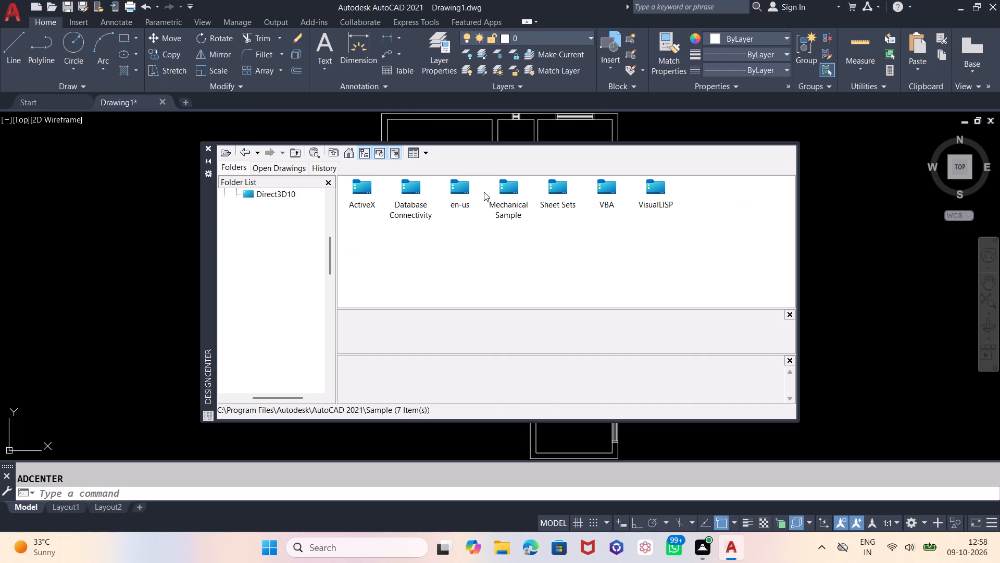
{"action": "double_click", "coordinate": [468, 181]}
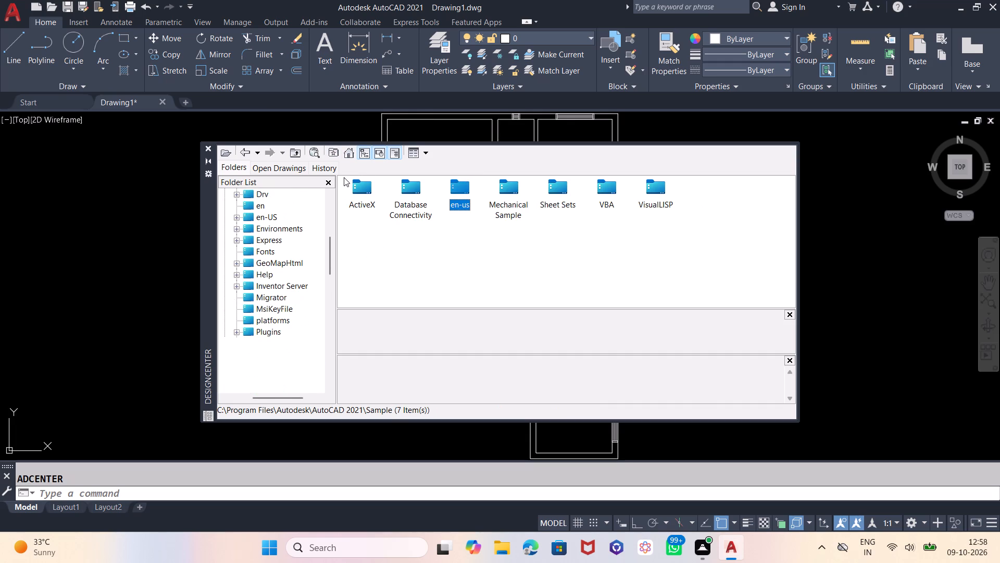
{"action": "double_click", "coordinate": [344, 177]}
{"action": "double_click", "coordinate": [358, 187]}
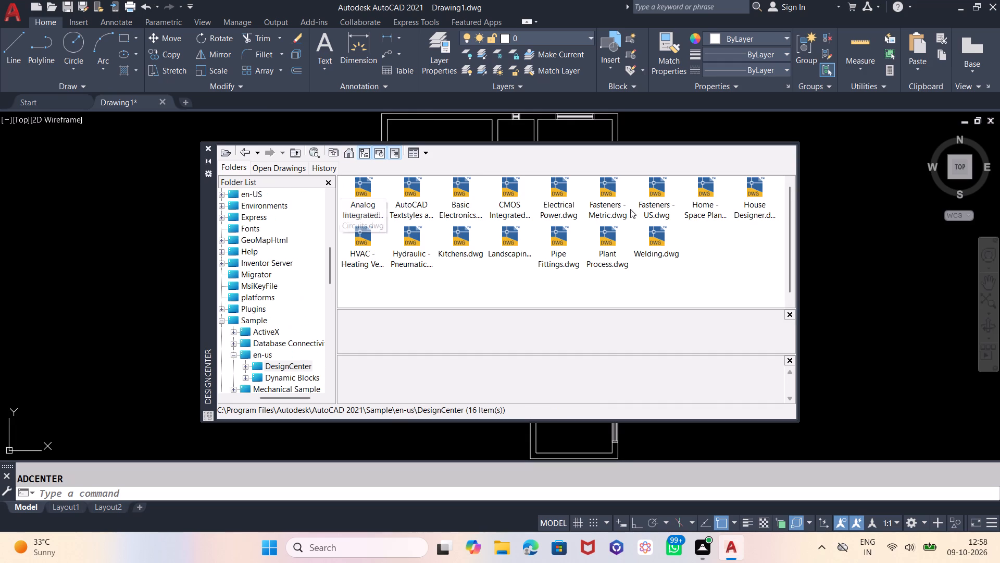
{"action": "double_click", "coordinate": [701, 192]}
{"action": "double_click", "coordinate": [368, 191]}
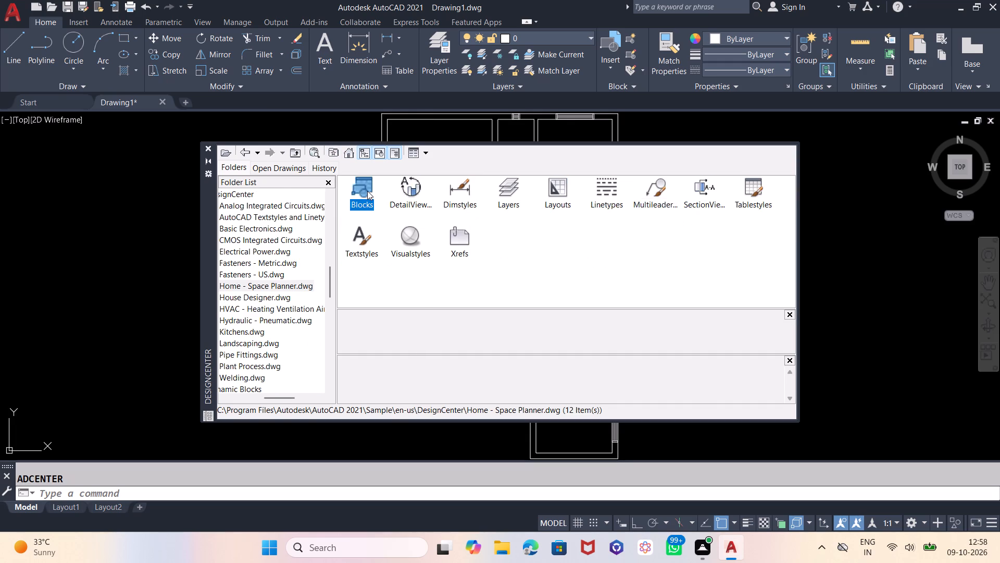
{"action": "left_click_drag", "start_coordinate": [367, 187], "coordinate": [315, 183]}
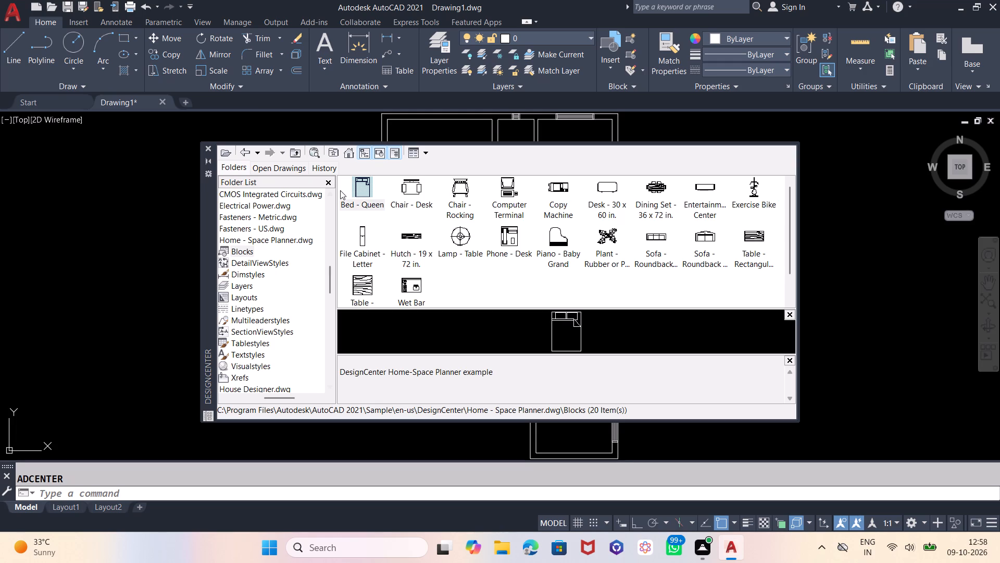
Insert the Bed - Queen, Chair - Rocking and Dining Set - 36 x 72 in. blocks in the free space left of the floor plan.
{"action": "left_click_drag", "start_coordinate": [364, 185], "coordinate": [82, 179]}
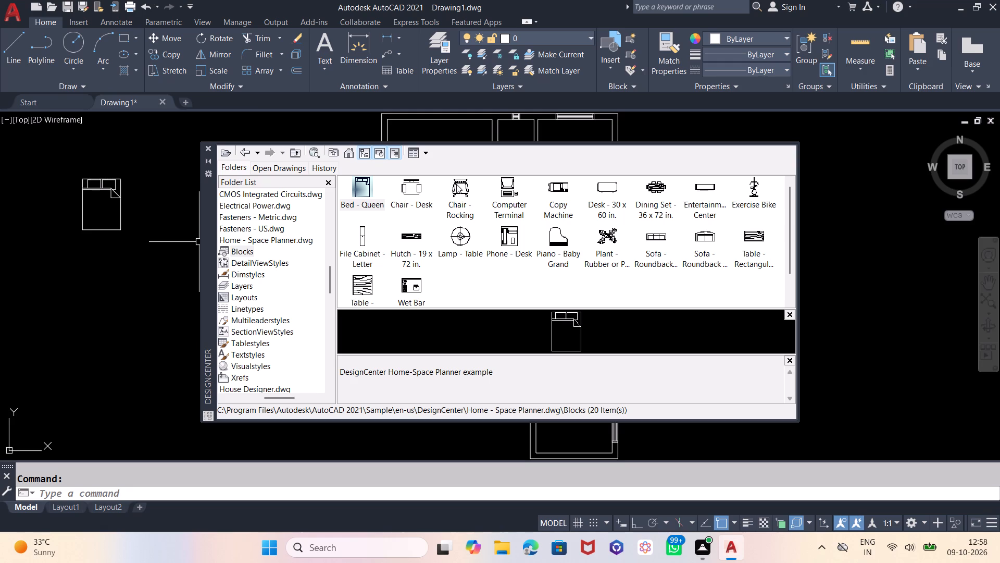
{"action": "left_click_drag", "start_coordinate": [456, 184], "coordinate": [148, 157]}
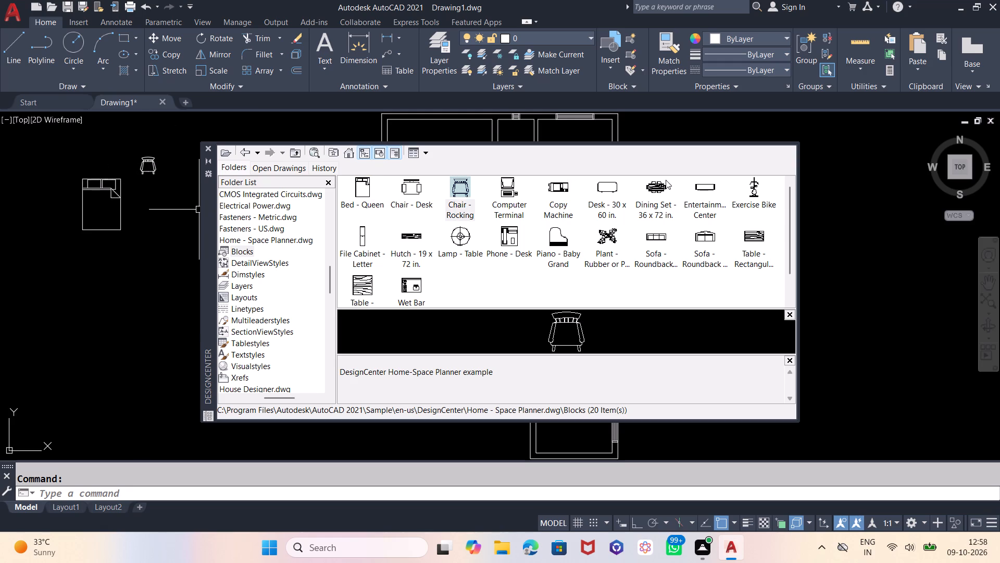
{"action": "left_click_drag", "start_coordinate": [658, 184], "coordinate": [96, 139]}
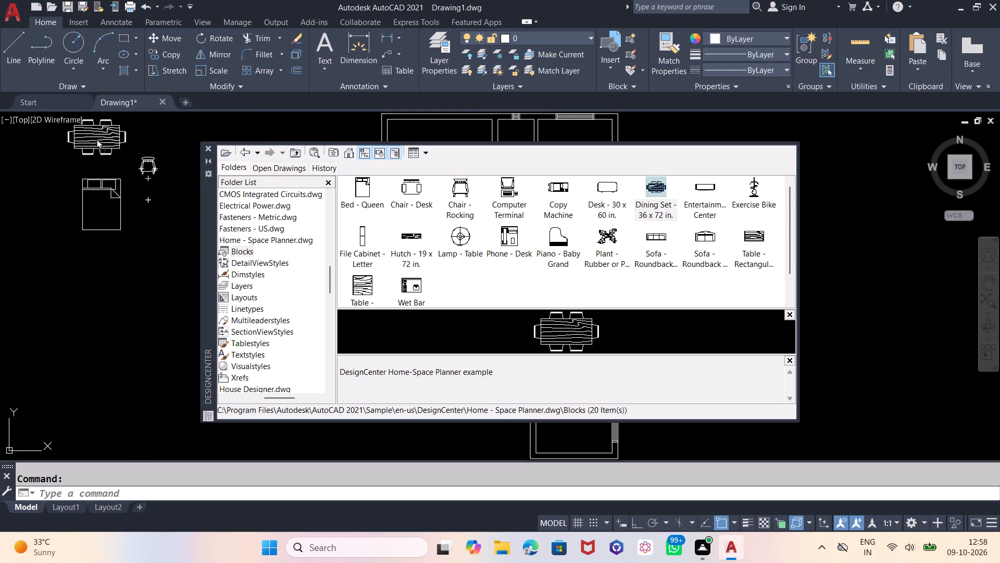
{"action": "left_click_drag", "start_coordinate": [96, 139], "coordinate": [99, 145]}
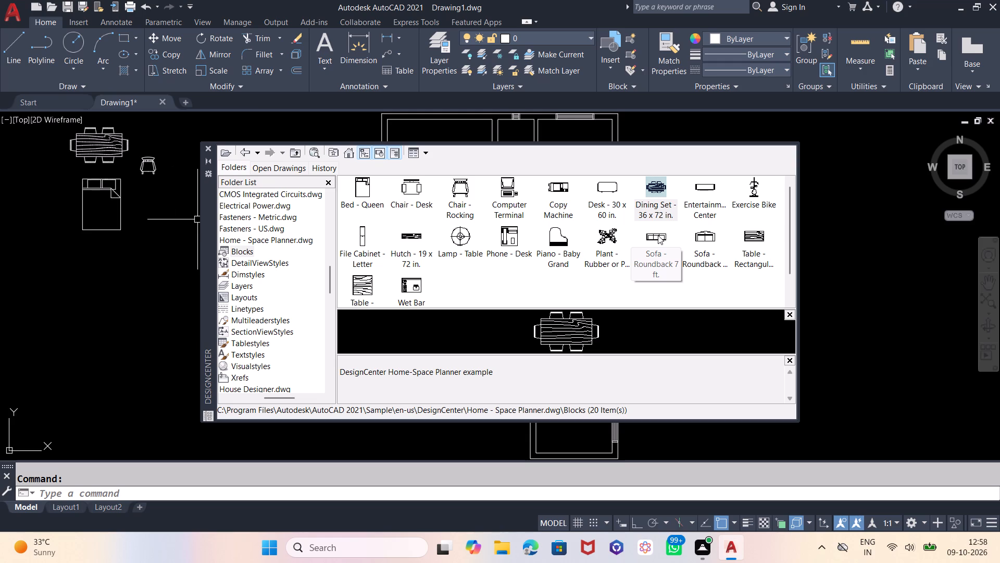
Insert the Toilet - top block from House Designer.dwg in the free space right of the floor plan.
{"action": "left_click", "coordinate": [244, 150]}
{"action": "left_click", "coordinate": [247, 150]}
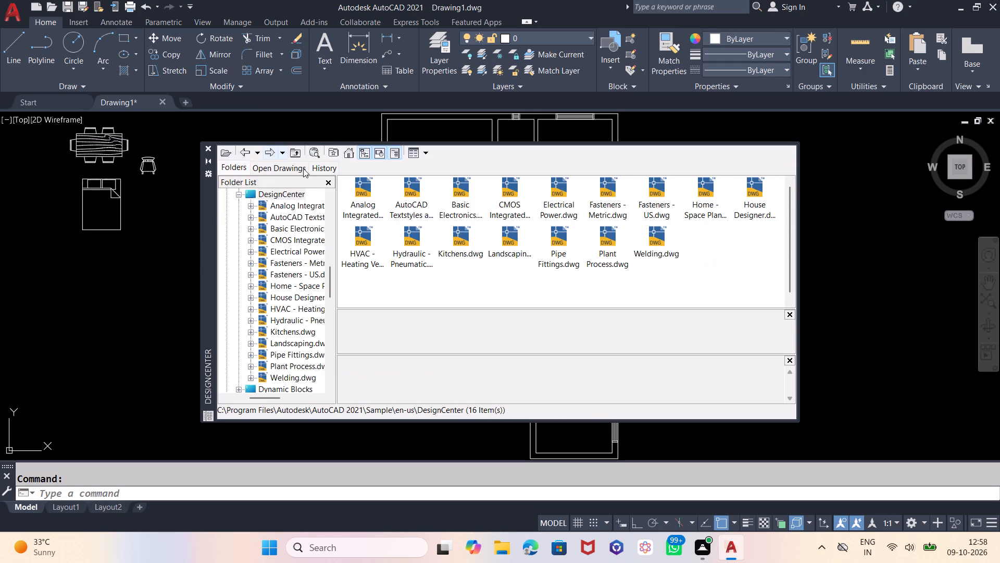
{"action": "double_click", "coordinate": [751, 182]}
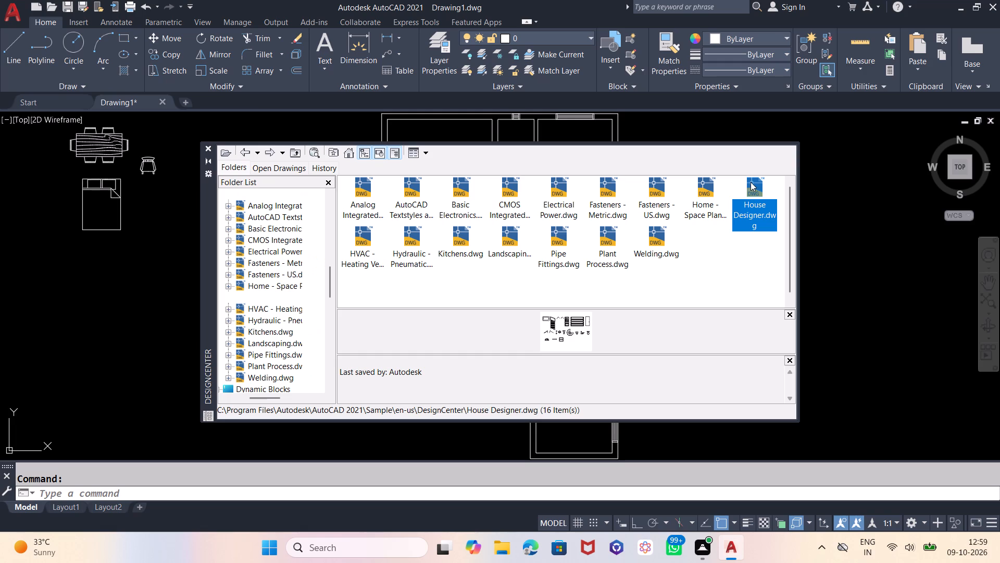
{"action": "double_click", "coordinate": [366, 184]}
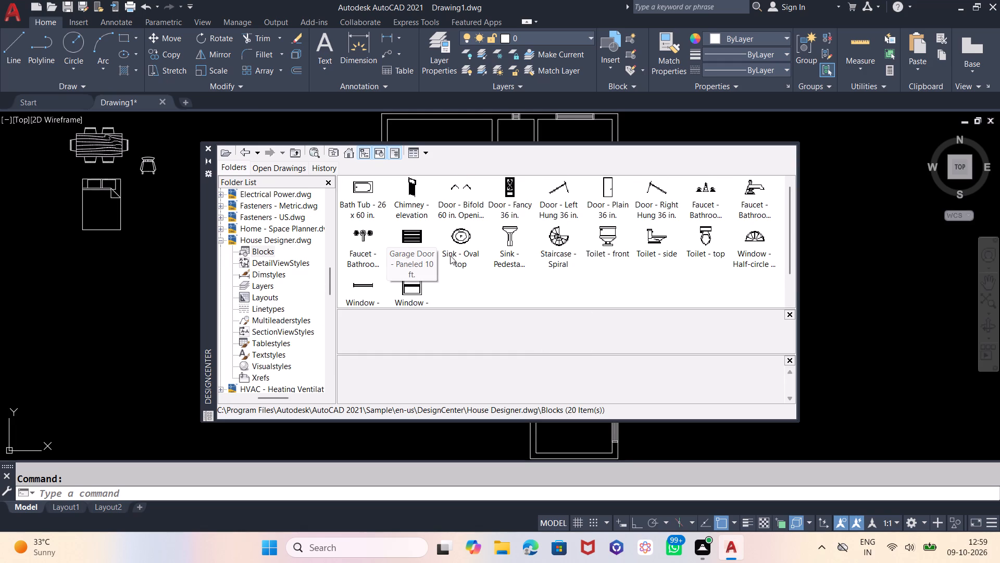
{"action": "left_click_drag", "start_coordinate": [704, 230], "coordinate": [878, 241]}
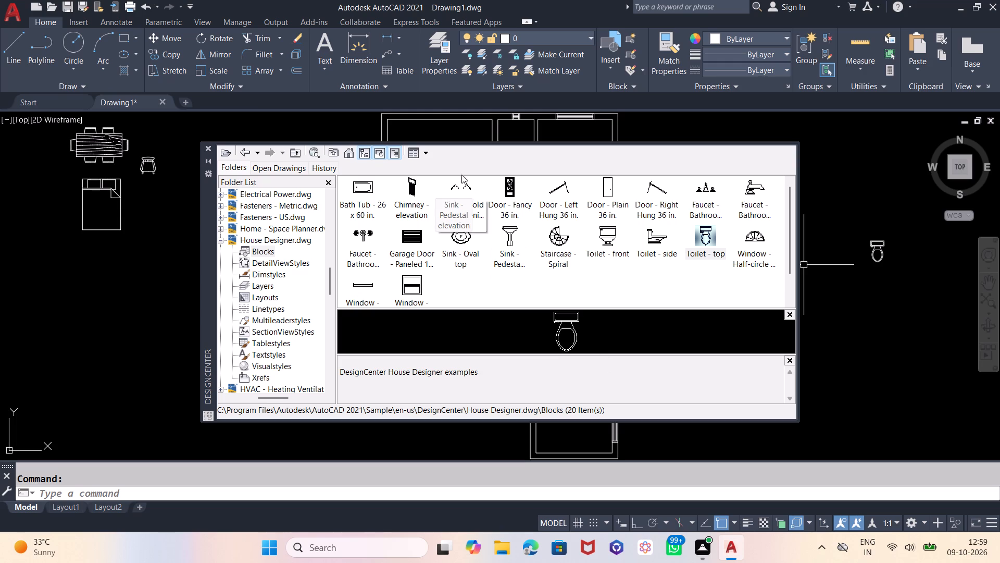
Insert the Sink-double - 36 in top and Range-Oven - 30 in top blocks from Kitchens.dwg in the free space right of the plan.
{"action": "double_click", "coordinate": [243, 149]}
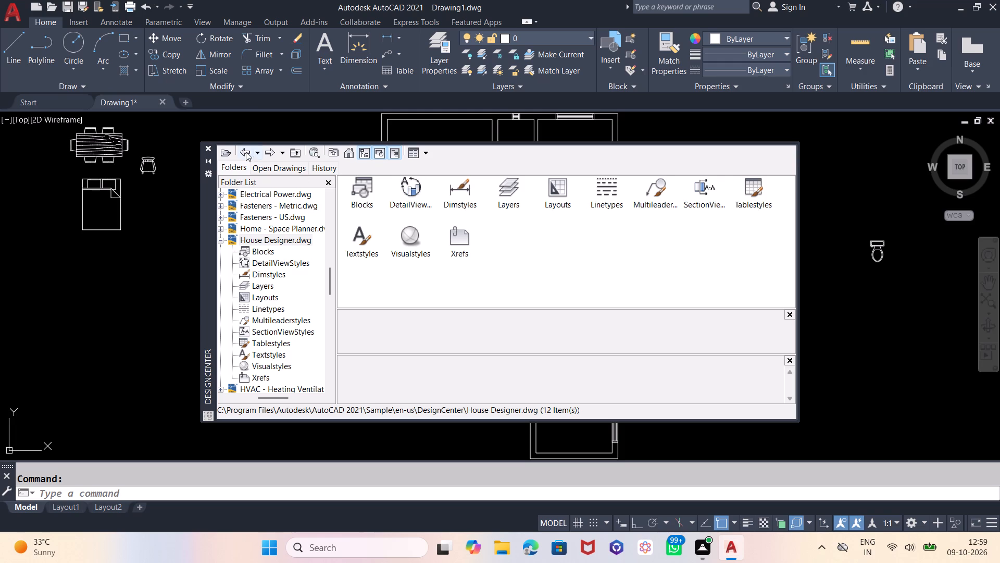
{"action": "left_click", "coordinate": [246, 152]}
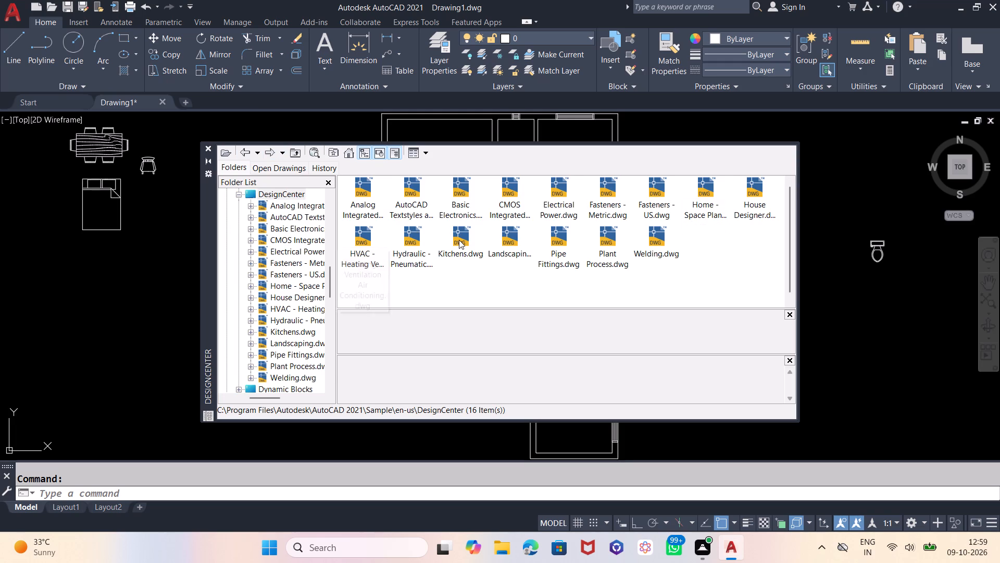
{"action": "double_click", "coordinate": [458, 239]}
{"action": "double_click", "coordinate": [366, 187]}
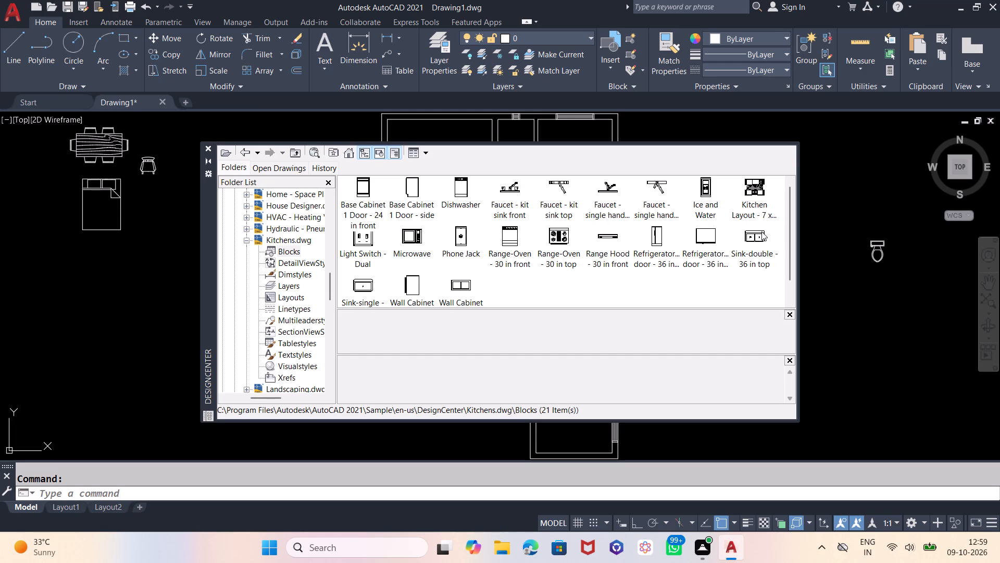
{"action": "left_click_drag", "start_coordinate": [757, 231], "coordinate": [859, 289]}
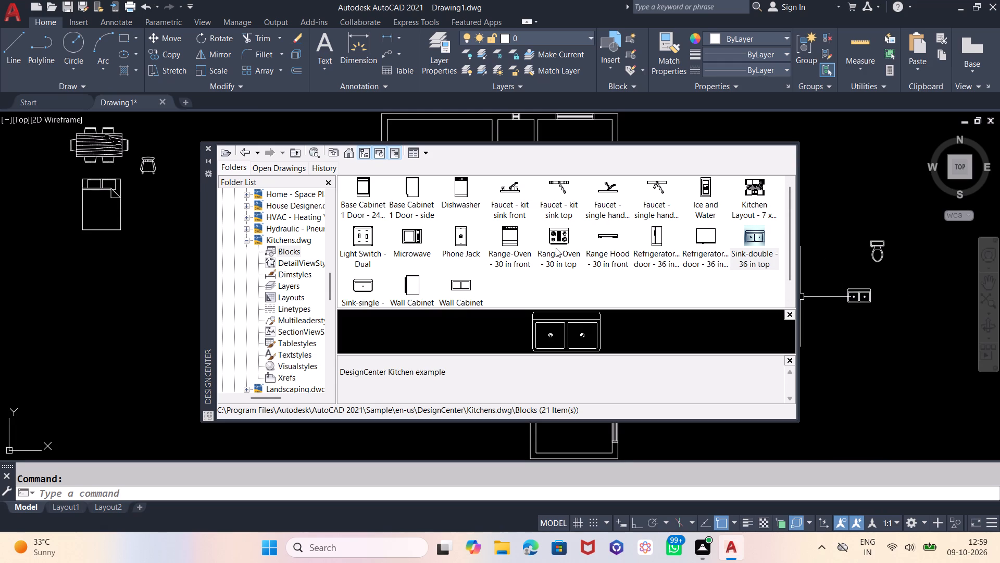
{"action": "left_click_drag", "start_coordinate": [554, 234], "coordinate": [836, 198]}
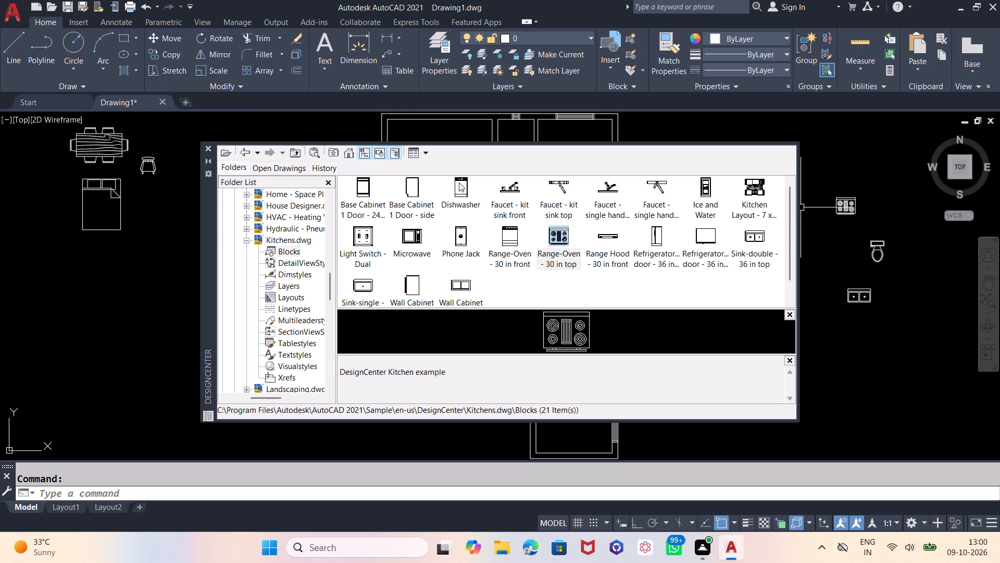
Insert the Dishwasher block in the free space right of the plan, above the range, and close DesignCenter.
{"action": "left_click_drag", "start_coordinate": [459, 182], "coordinate": [508, 190]}
{"action": "left_click_drag", "start_coordinate": [508, 190], "coordinate": [855, 153]}
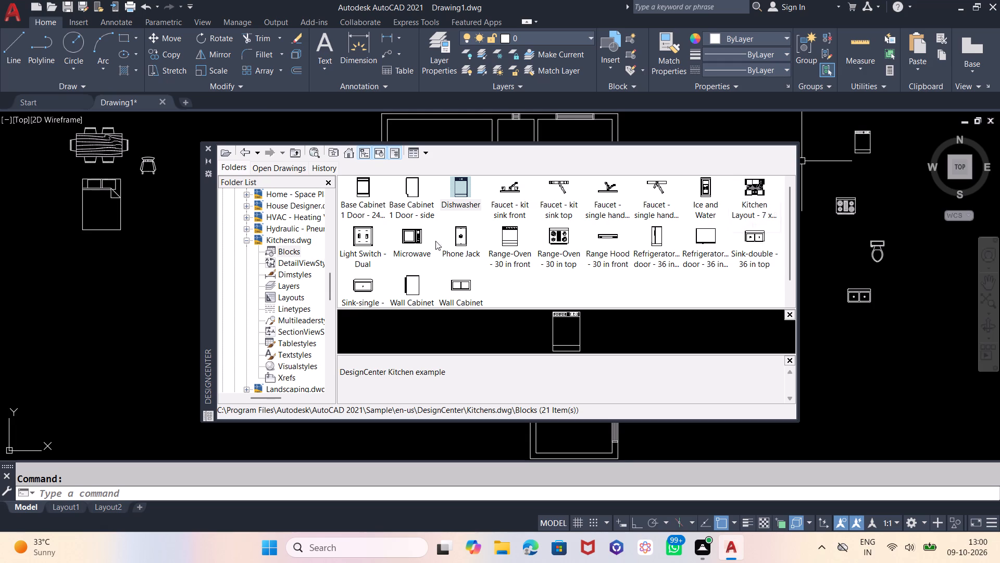
{"action": "left_click", "coordinate": [208, 146]}
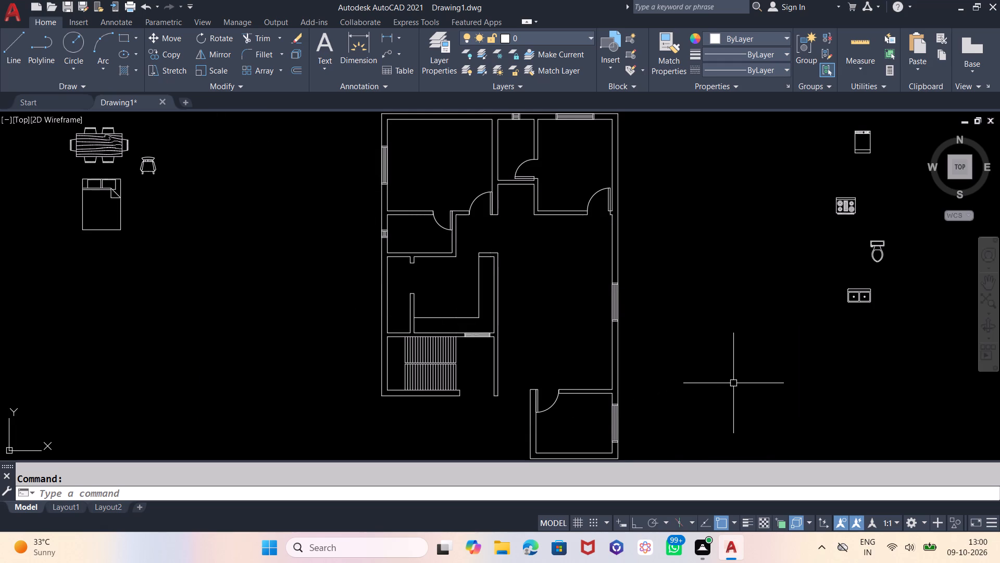
Move the queen bed from beneath the dining set to the free space just left of the floor plan.
{"action": "left_click", "coordinate": [106, 198]}
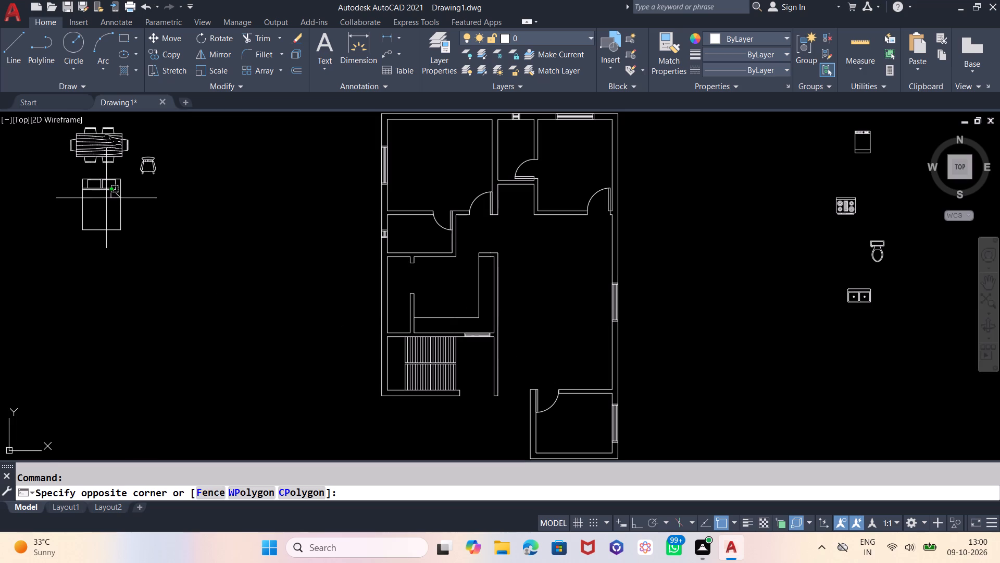
{"action": "left_click", "coordinate": [109, 182]}
{"action": "left_click", "coordinate": [109, 182]}
{"action": "left_click", "coordinate": [112, 188]}
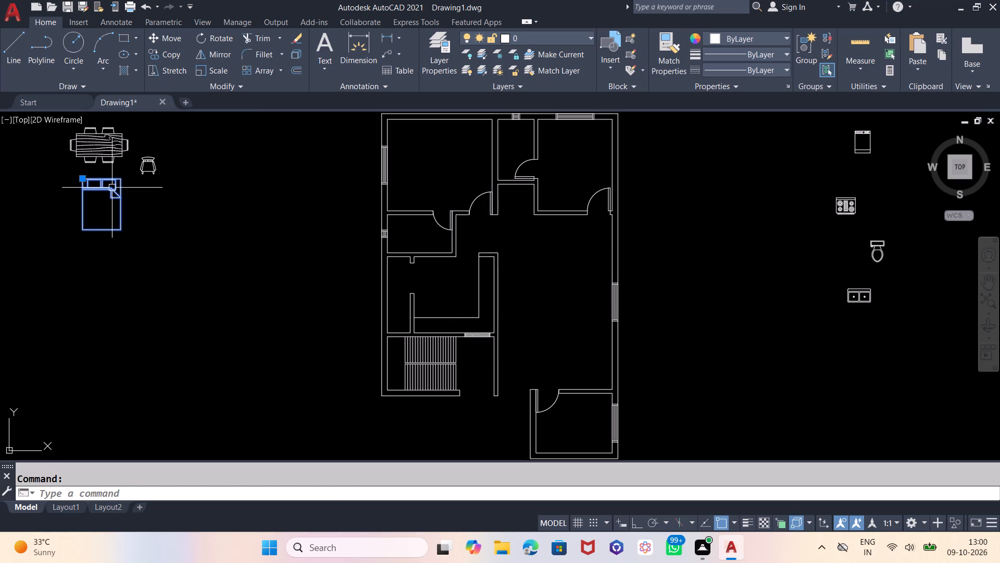
{"action": "key", "text": "m"}
{"action": "key", "text": "Return"}
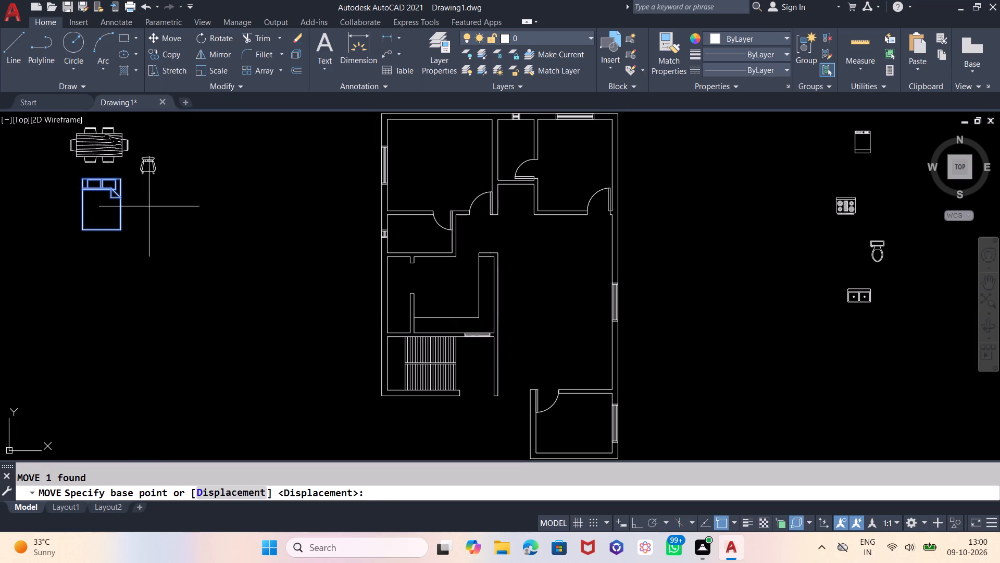
{"action": "left_click", "coordinate": [149, 206]}
{"action": "left_click", "coordinate": [347, 266]}
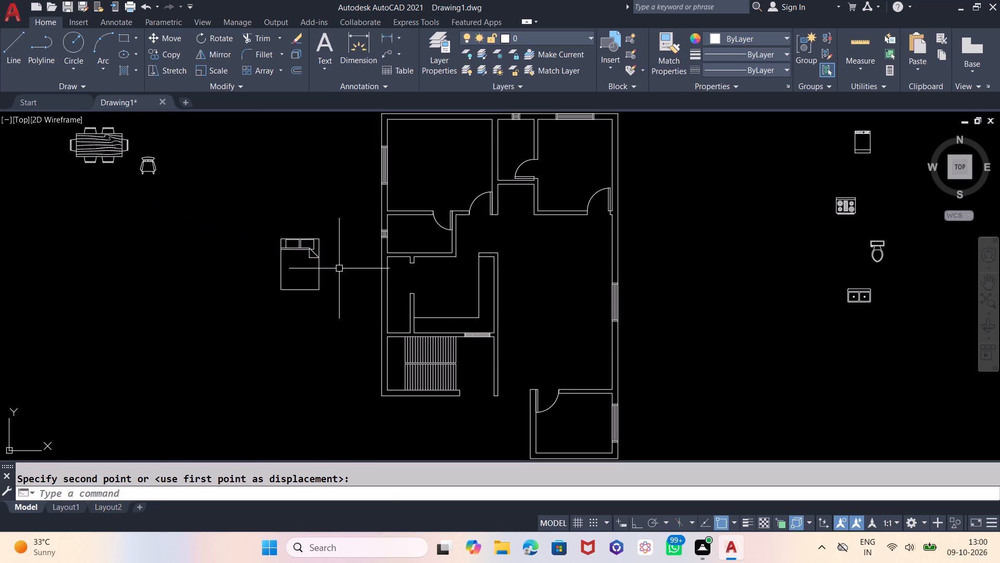
Copy the queen bed into the upper-right bedroom, with its headboard below the window in the top wall.
{"action": "left_click_drag", "start_coordinate": [336, 228], "coordinate": [329, 229]}
{"action": "left_click", "coordinate": [264, 301]}
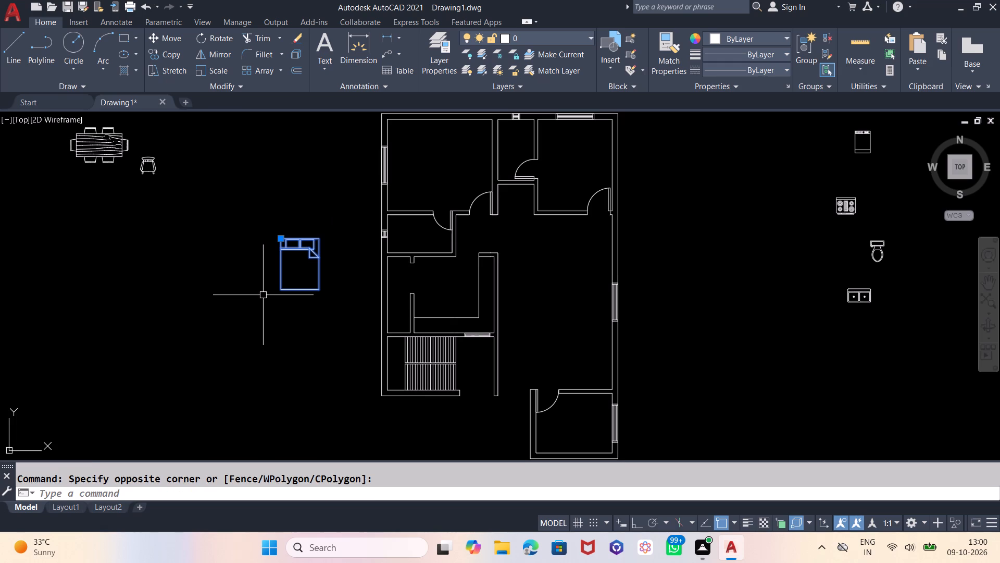
{"action": "type", "text": "CP"}
{"action": "key", "text": "Return"}
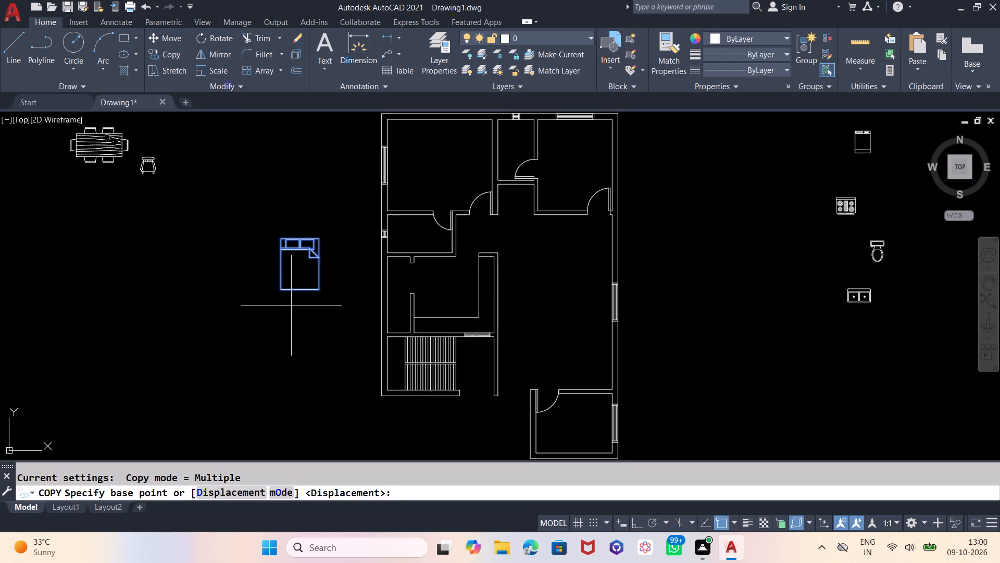
{"action": "left_click", "coordinate": [292, 302]}
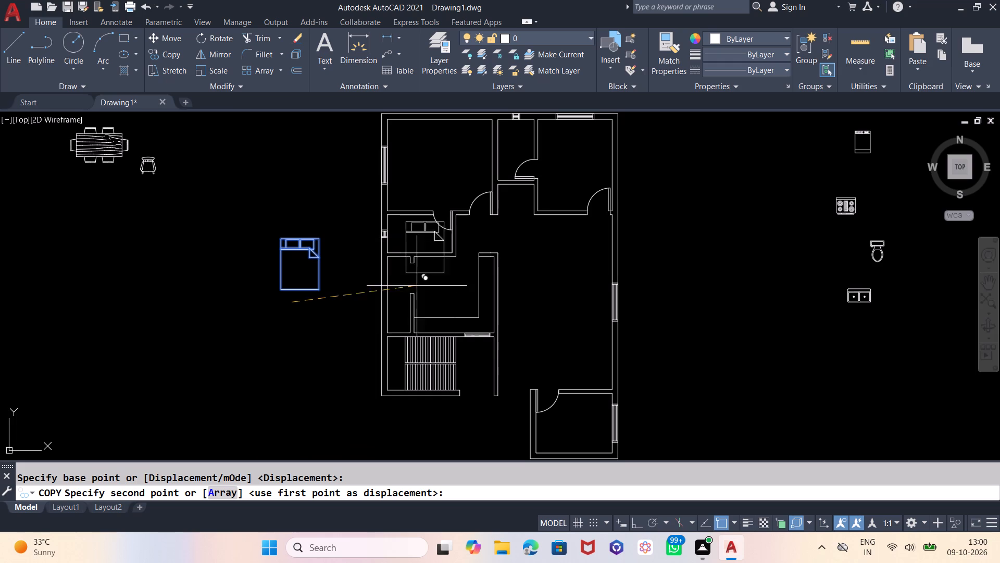
{"action": "left_click", "coordinate": [567, 185]}
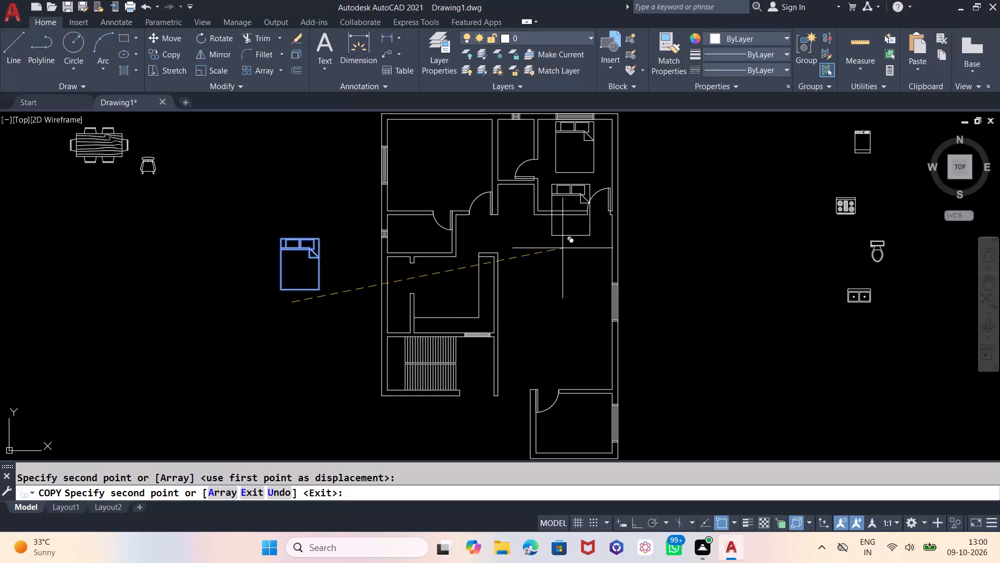
{"action": "key", "text": "Escape"}
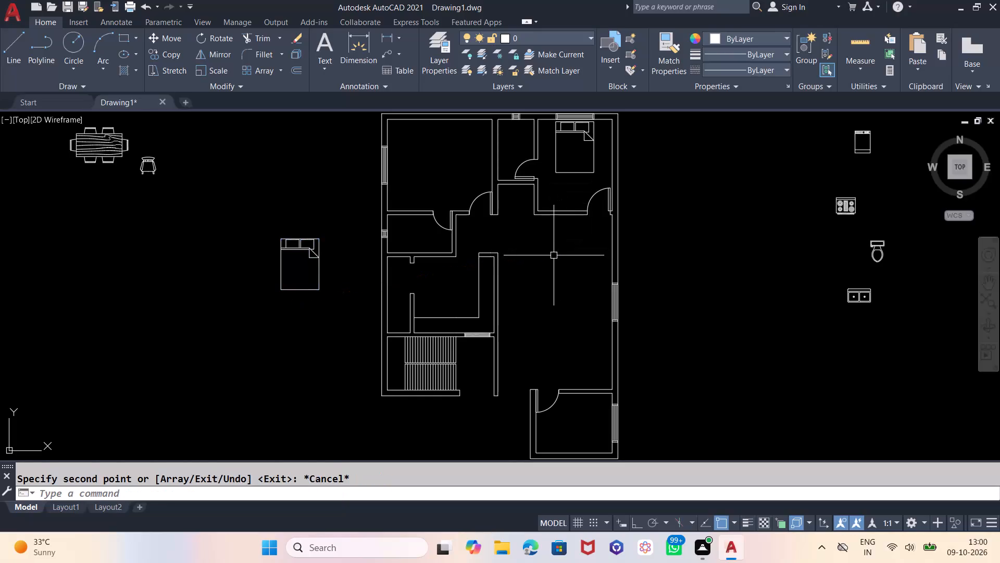
Rotate the original queen bed 90° with Ortho on, so its headboard faces left.
{"action": "left_click", "coordinate": [329, 222]}
{"action": "left_click", "coordinate": [266, 300]}
{"action": "type", "text": "RO"}
{"action": "key", "text": "Return"}
{"action": "left_click_drag", "start_coordinate": [245, 336], "coordinate": [254, 338]}
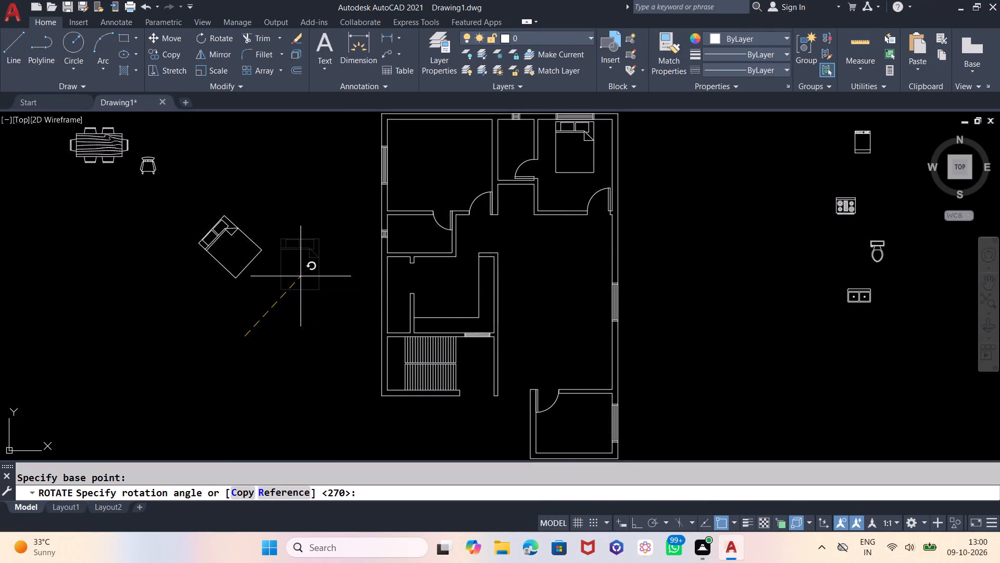
{"action": "key", "text": "F8"}
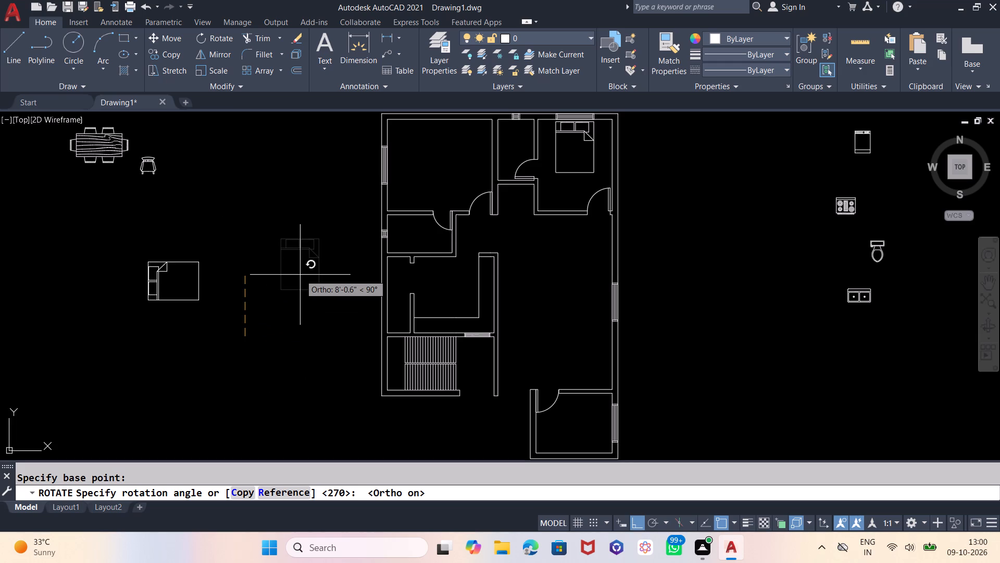
{"action": "left_click", "coordinate": [300, 275]}
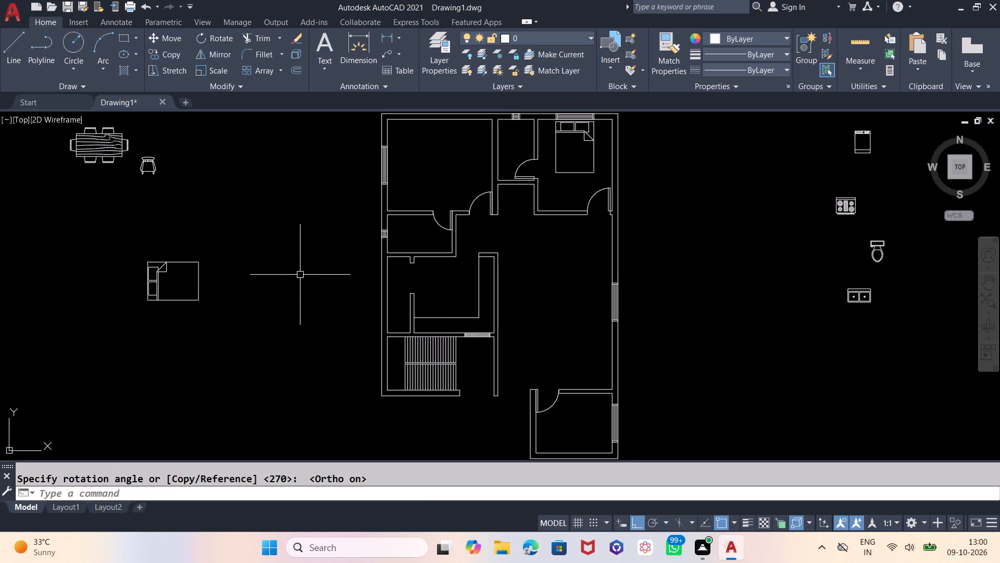
Move the rotated bed into the upper-left bedroom with its headboard at the left wall's window, turning Ortho off.
{"action": "left_click", "coordinate": [151, 274]}
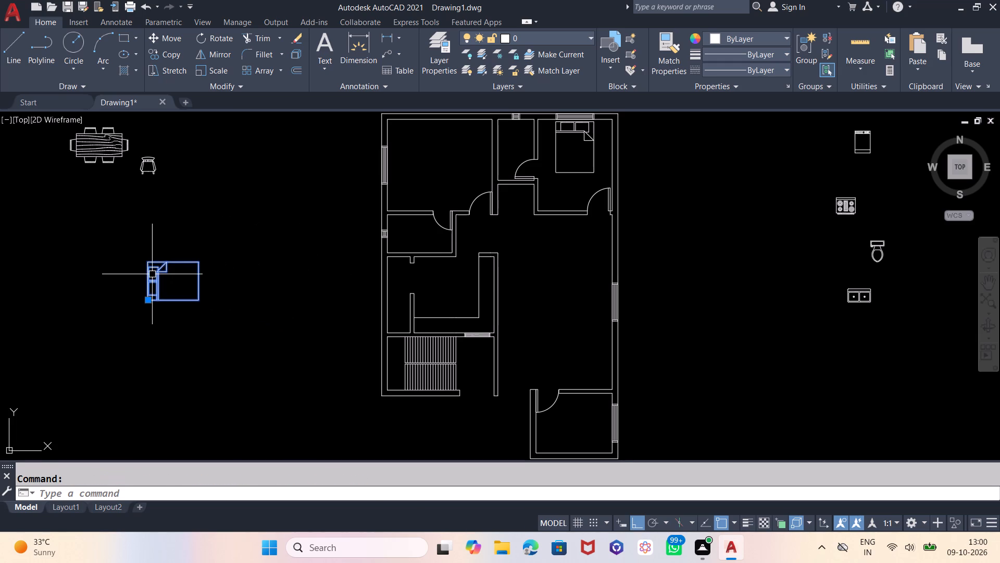
{"action": "key", "text": "m"}
{"action": "key", "text": "Return"}
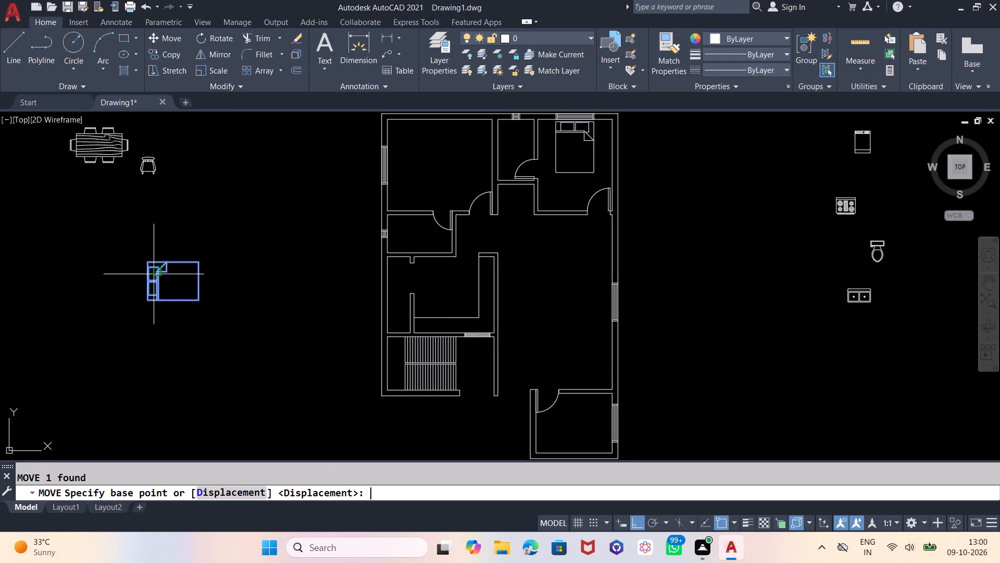
{"action": "left_click", "coordinate": [217, 290]}
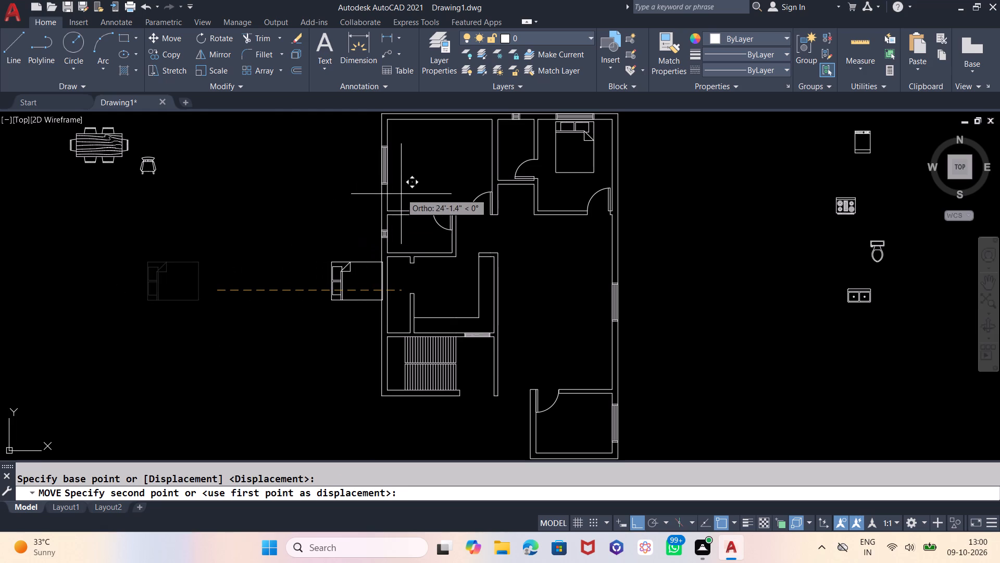
{"action": "key", "text": "F8"}
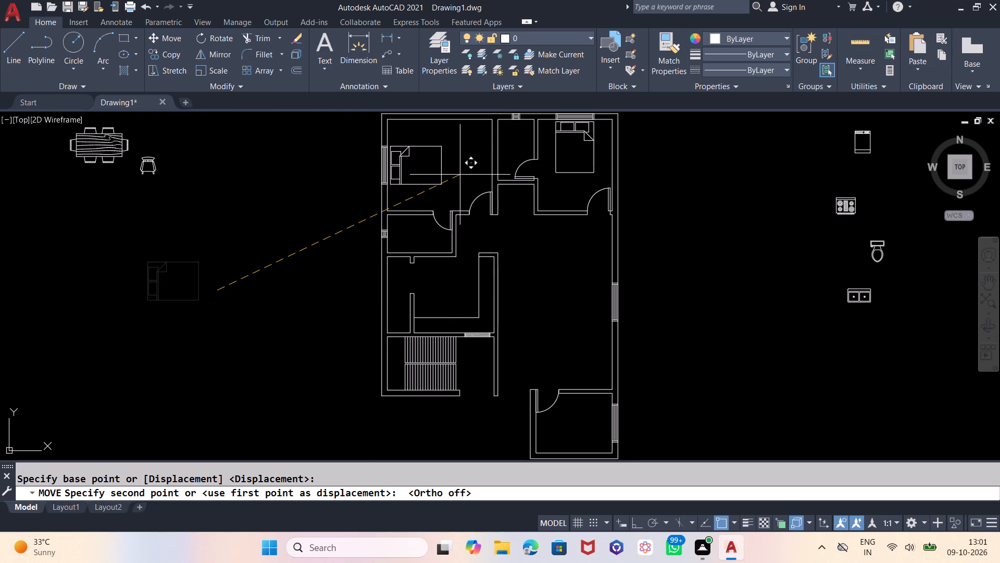
{"action": "left_click", "coordinate": [460, 175]}
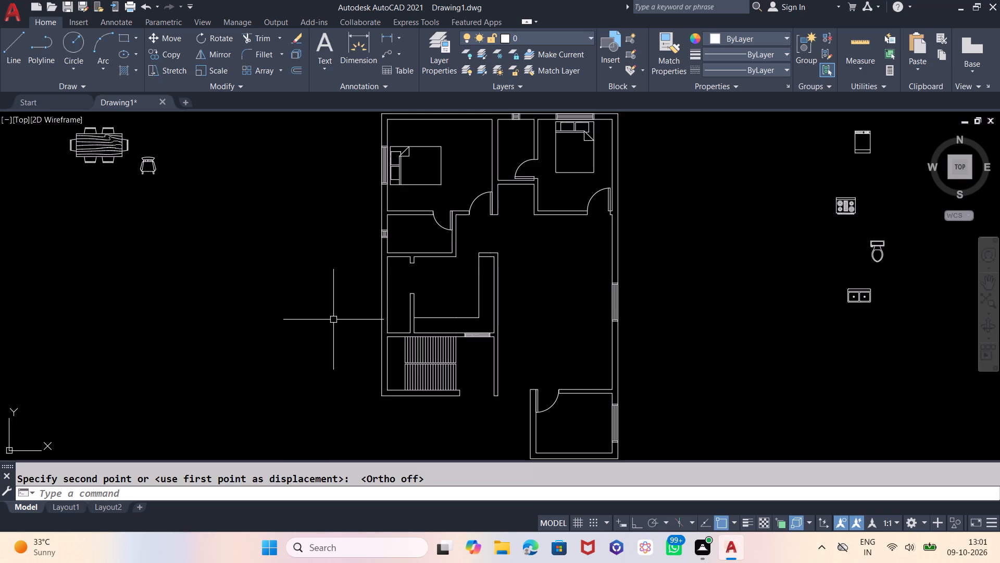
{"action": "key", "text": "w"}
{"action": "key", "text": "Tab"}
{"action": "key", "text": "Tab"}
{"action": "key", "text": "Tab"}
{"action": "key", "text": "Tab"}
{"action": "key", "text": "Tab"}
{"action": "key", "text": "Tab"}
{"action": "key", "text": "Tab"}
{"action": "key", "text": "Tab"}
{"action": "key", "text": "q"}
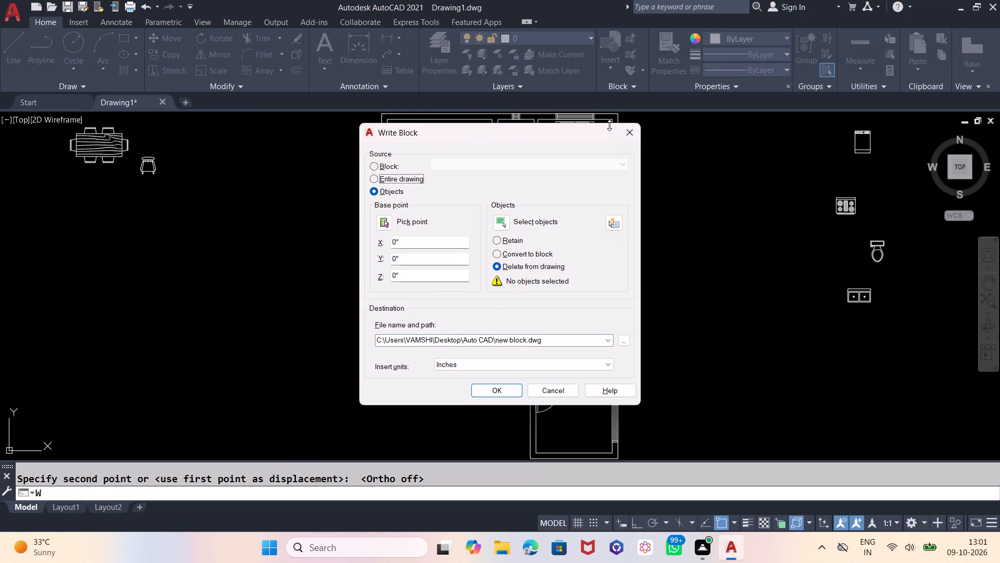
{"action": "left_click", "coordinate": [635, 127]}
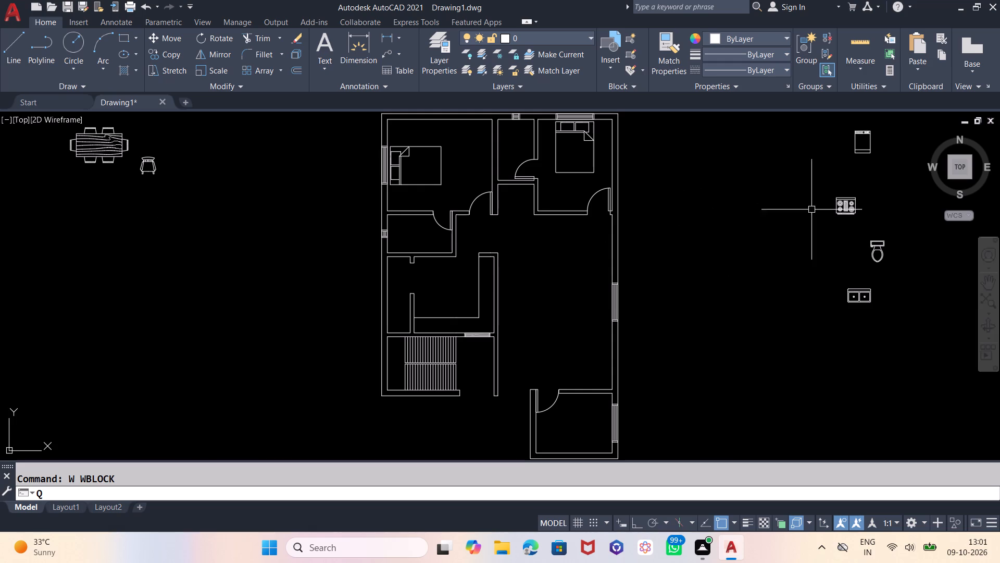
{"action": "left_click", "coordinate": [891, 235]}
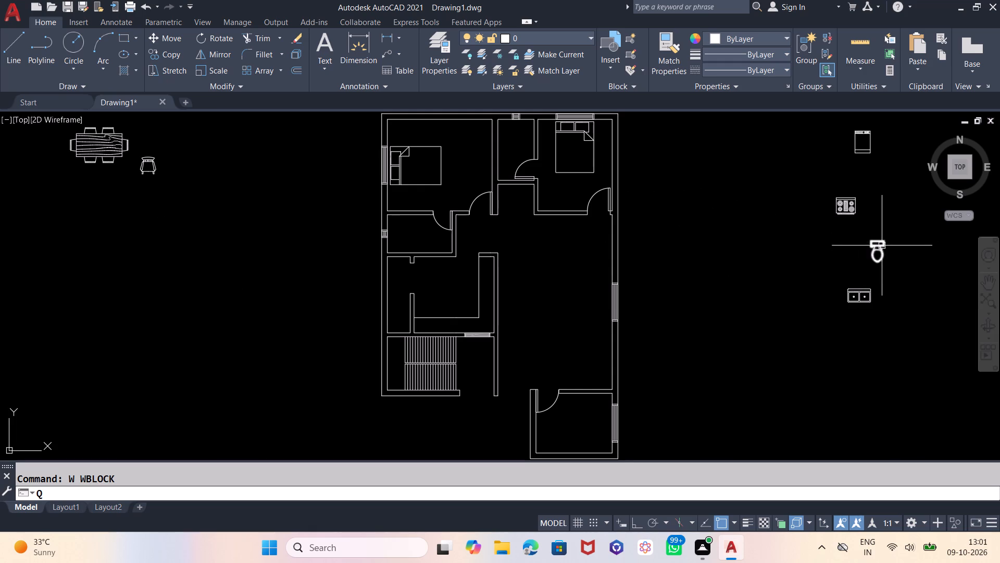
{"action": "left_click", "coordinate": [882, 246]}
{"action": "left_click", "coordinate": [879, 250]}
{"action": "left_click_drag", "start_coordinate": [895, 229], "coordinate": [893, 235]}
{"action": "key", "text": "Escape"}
Copy the toilet block to the free space between the floor plan and the other inserted fixtures.
{"action": "left_click", "coordinate": [895, 237]}
{"action": "left_click", "coordinate": [859, 266]}
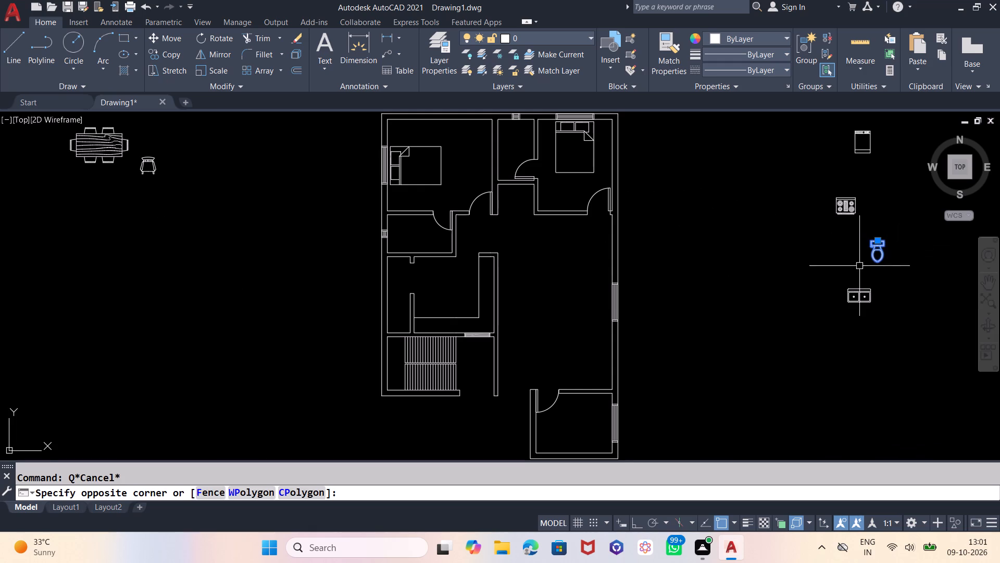
{"action": "key", "text": "m"}
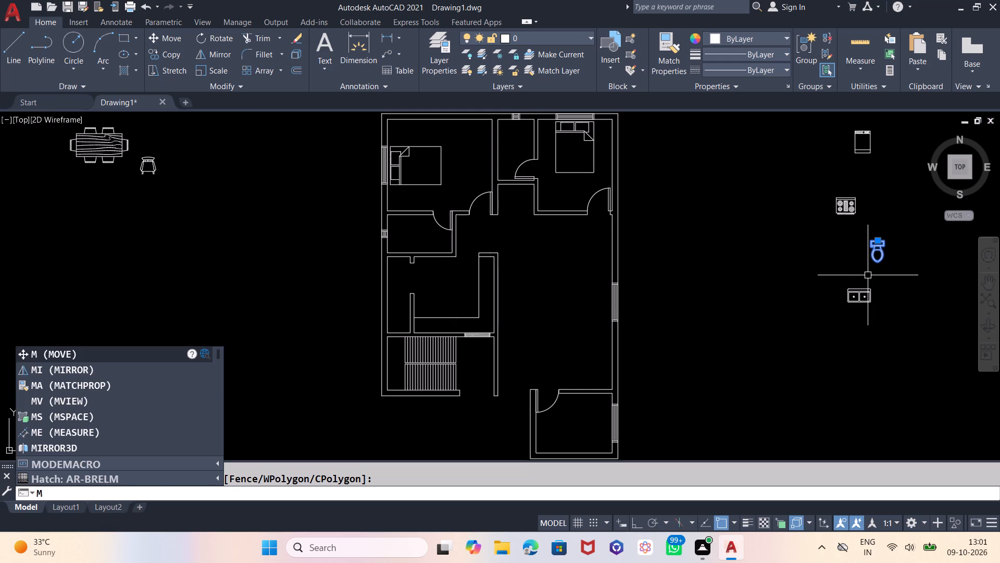
{"action": "key", "text": "BackSpace"}
{"action": "type", "text": "CP"}
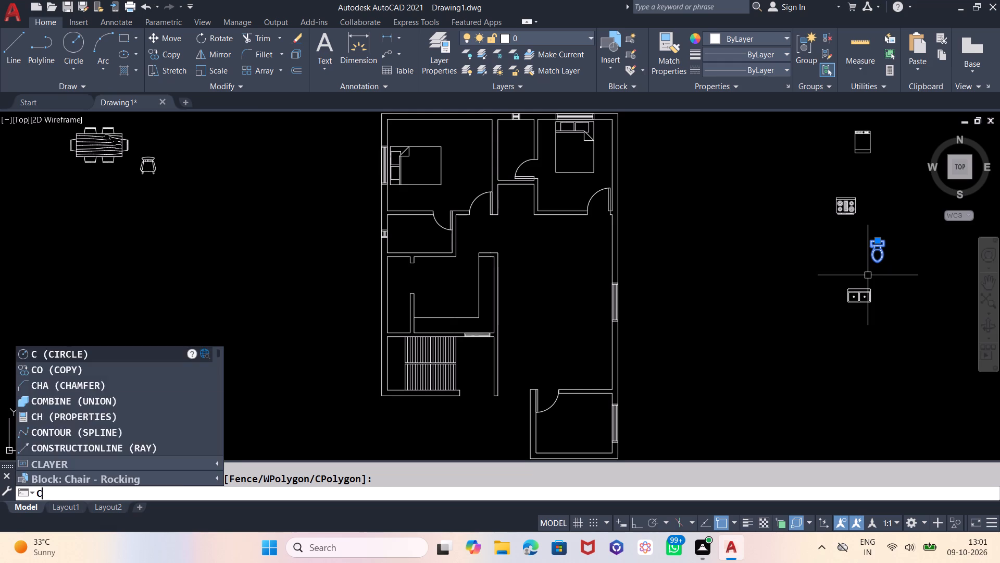
{"action": "key", "text": "Return"}
{"action": "left_click", "coordinate": [853, 252]}
{"action": "left_click", "coordinate": [712, 297]}
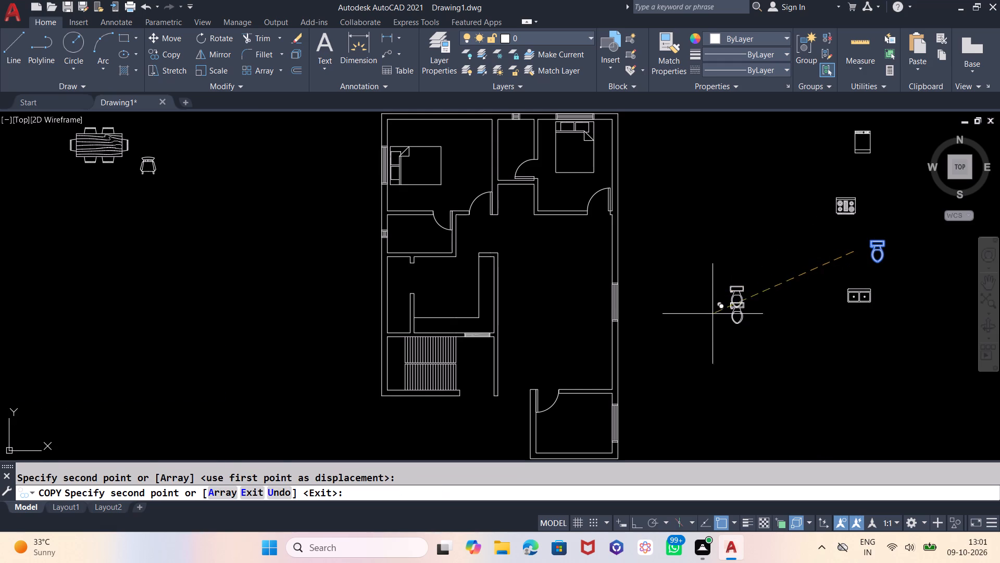
{"action": "key", "text": "Escape"}
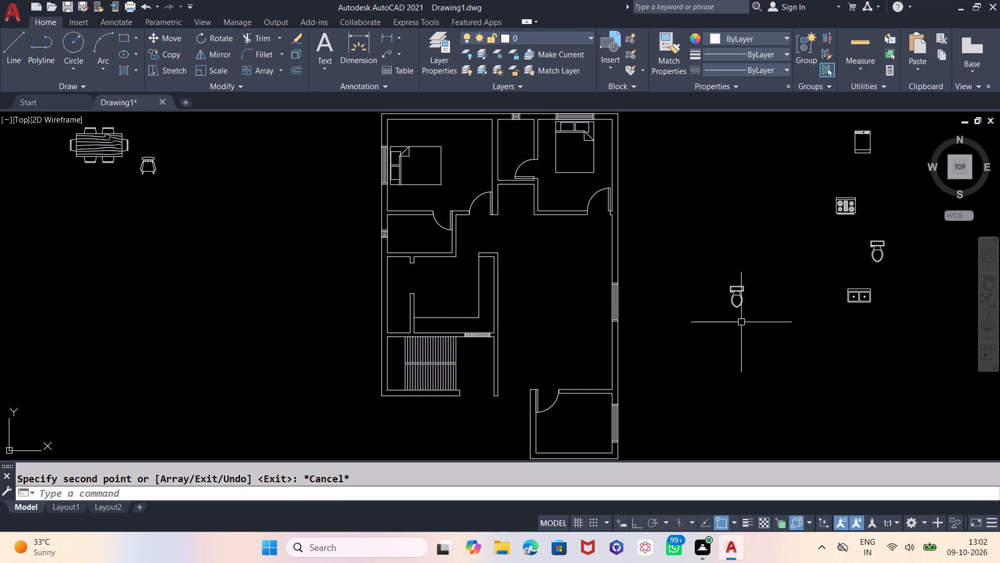
Rotate the copied toilet 270° with Ortho on, so its tank faces right.
{"action": "left_click", "coordinate": [756, 278]}
{"action": "left_click", "coordinate": [721, 319]}
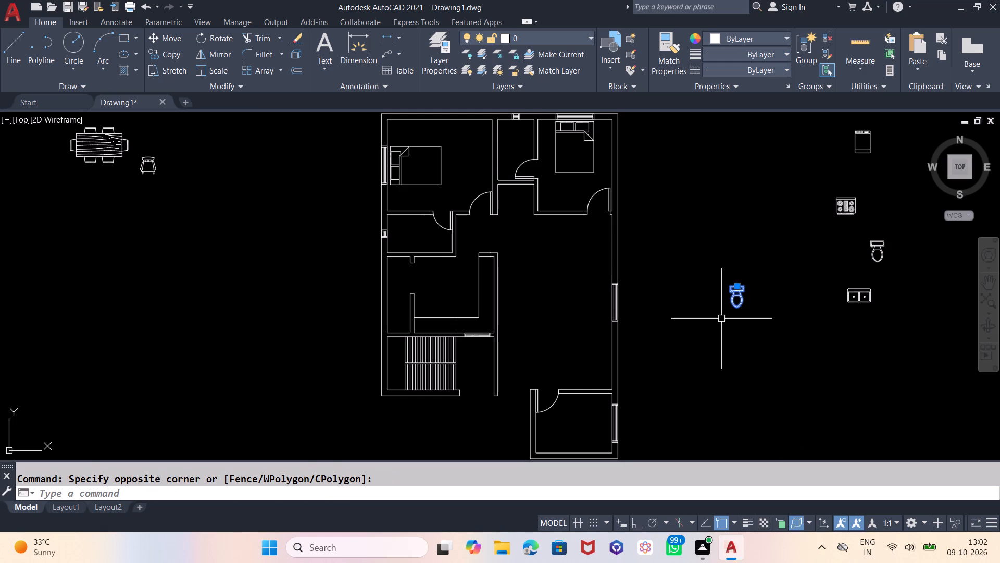
{"action": "type", "text": "RO"}
{"action": "key", "text": "Return"}
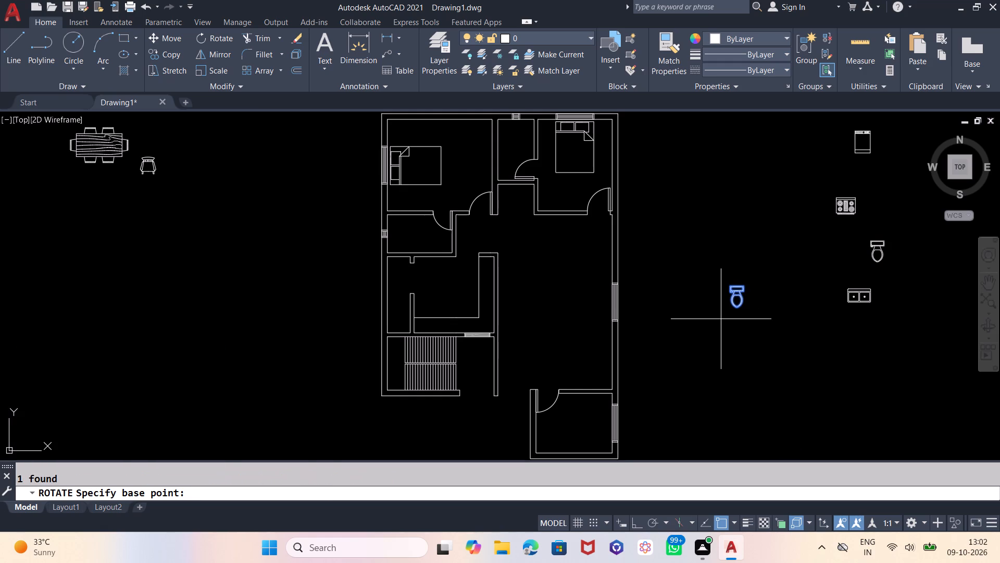
{"action": "key", "text": "F8"}
{"action": "left_click", "coordinate": [720, 331]}
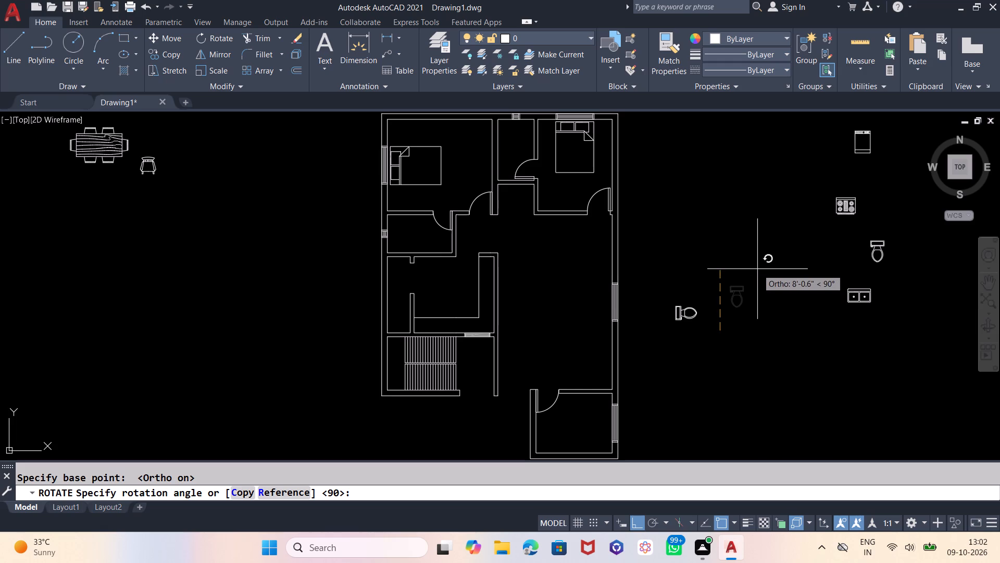
{"action": "left_click", "coordinate": [754, 374]}
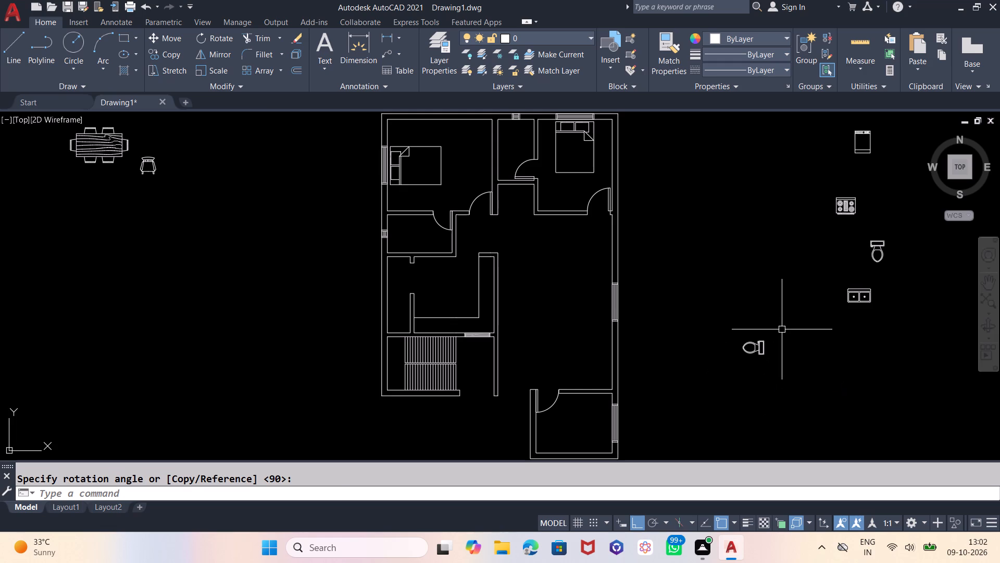
Scale the rotated toilet copy down slightly, sizing it freehand.
{"action": "left_click", "coordinate": [782, 327]}
{"action": "left_click", "coordinate": [728, 364]}
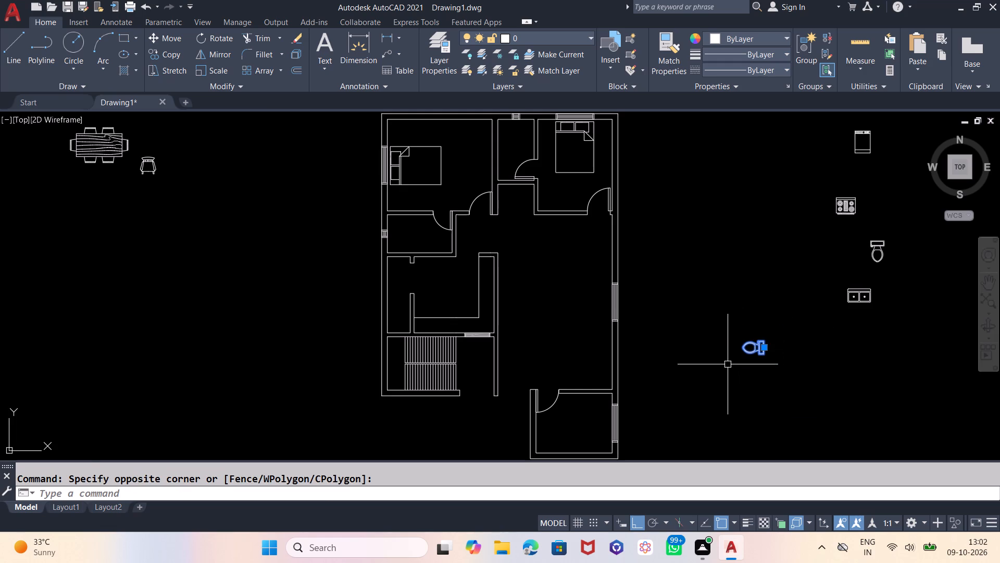
{"action": "type", "text": "SC"}
{"action": "key", "text": "Return"}
{"action": "left_click", "coordinate": [728, 365]}
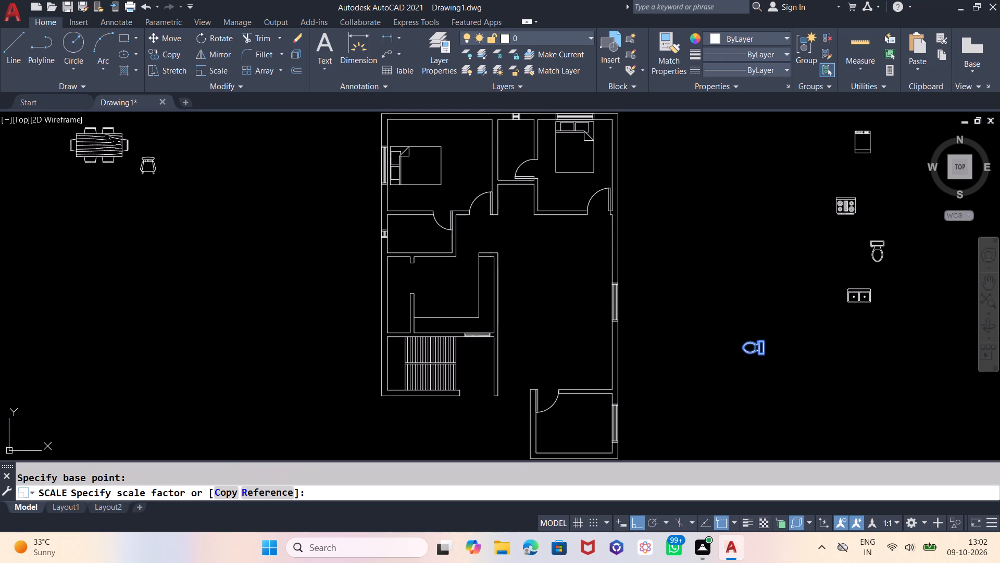
{"action": "left_click", "coordinate": [736, 361]}
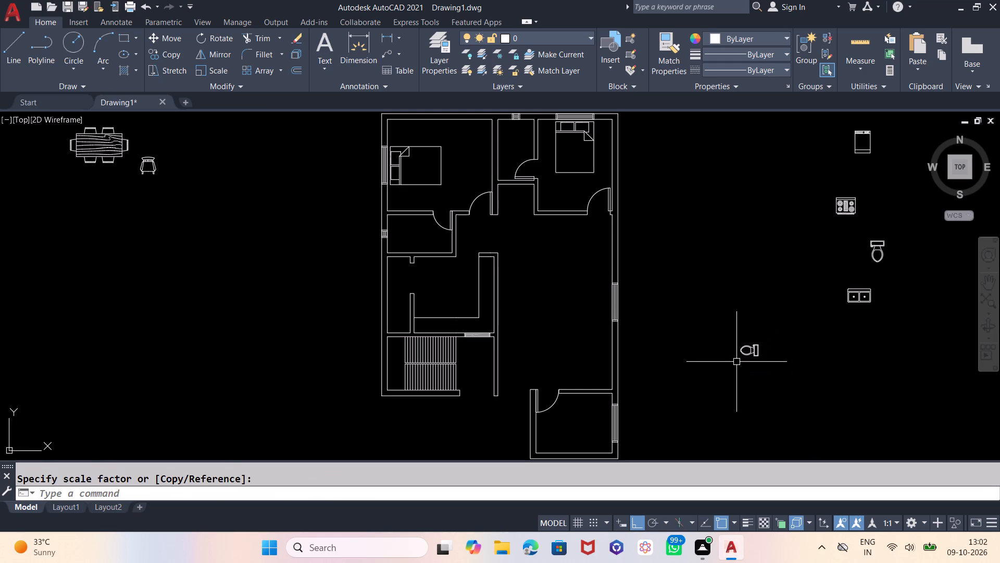
Move the scaled toilet copy into the small bathroom between the two upper bedrooms, turning Ortho off.
{"action": "left_click_drag", "start_coordinate": [776, 336], "coordinate": [764, 338]}
{"action": "left_click", "coordinate": [701, 381]}
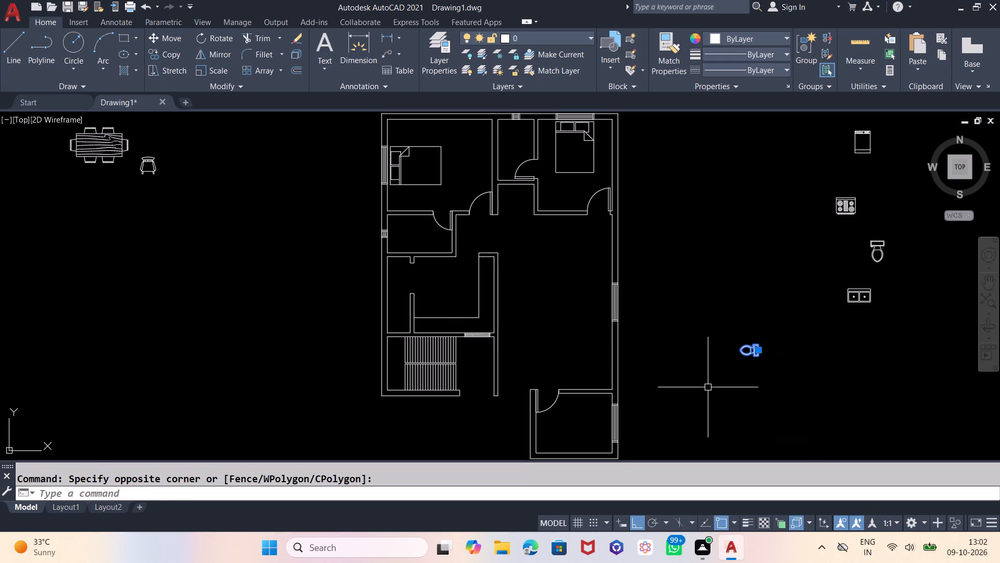
{"action": "key", "text": "m"}
{"action": "key", "text": "Return"}
{"action": "left_click_drag", "start_coordinate": [763, 373], "coordinate": [754, 368]}
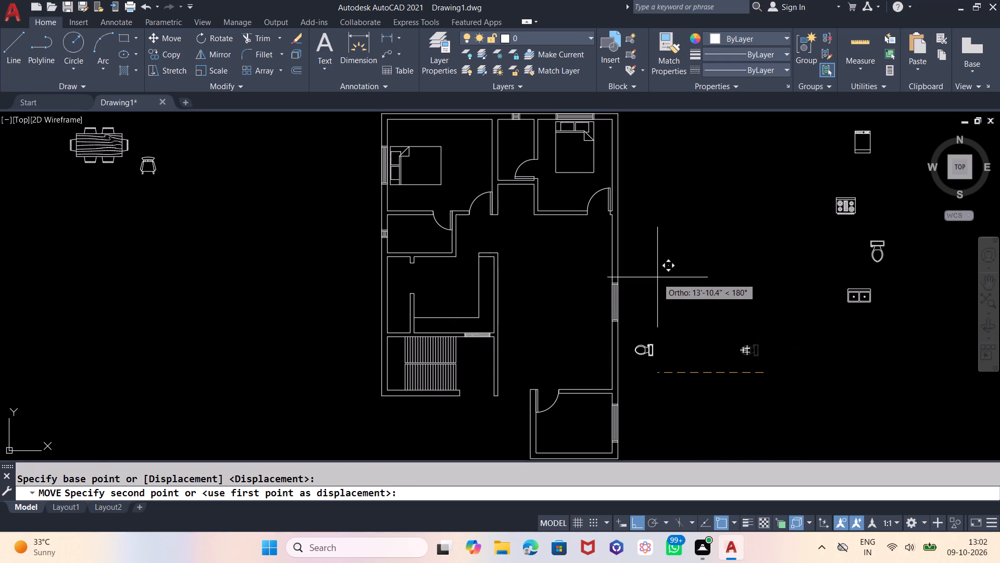
{"action": "key", "text": "F8"}
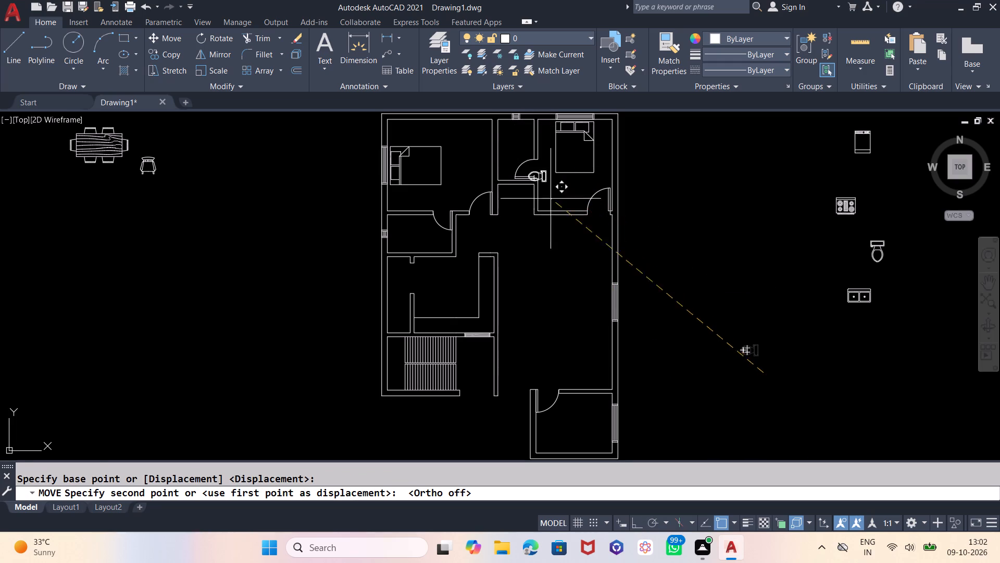
{"action": "scroll", "coordinate": [569, 277], "scroll_direction": "down", "scroll_amount": 1}
{"action": "scroll", "coordinate": [551, 196], "scroll_direction": "up", "scroll_amount": 4}
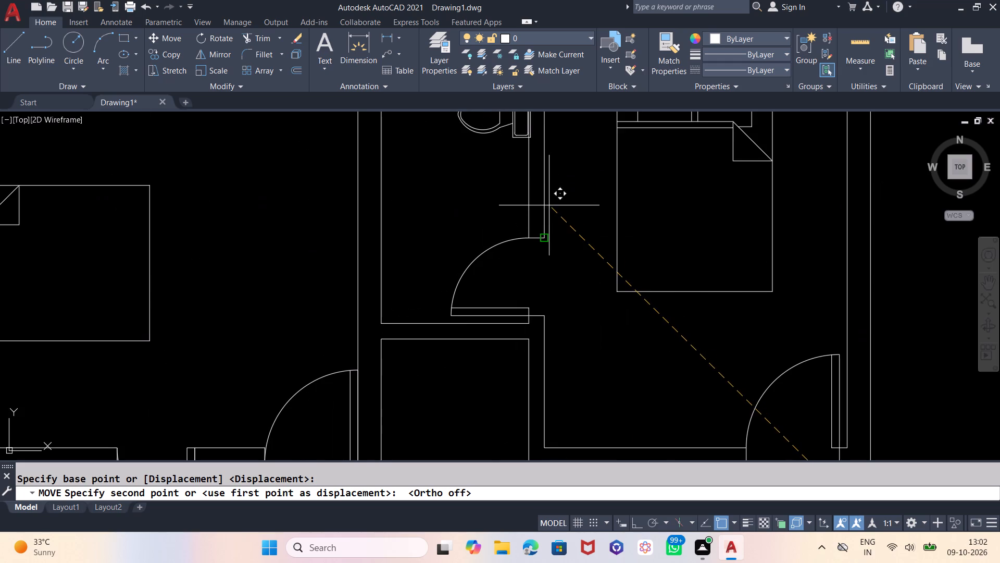
{"action": "left_click", "coordinate": [525, 250]}
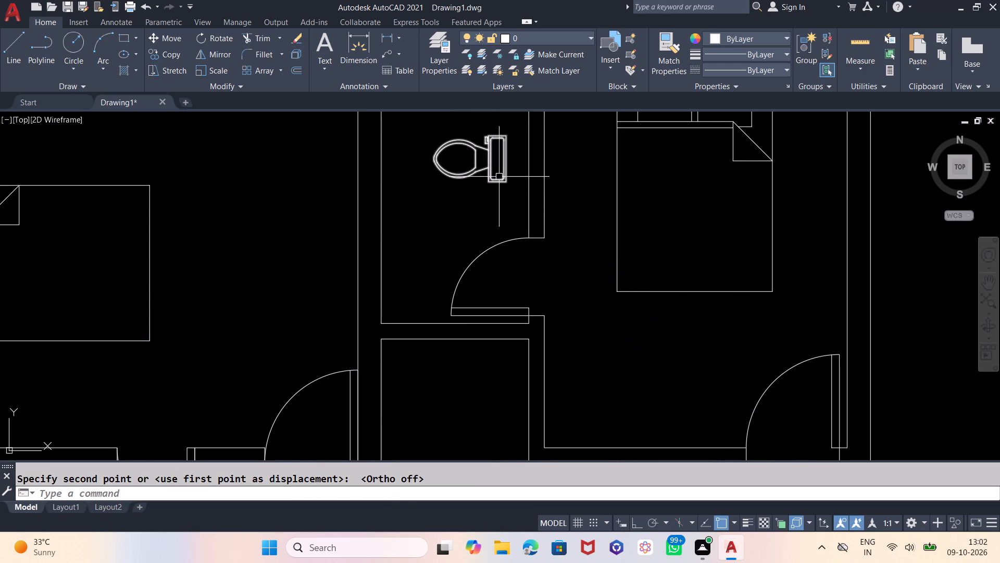
Move that toilet closer to the bathroom's upper-right corner, with its tank near the right wall.
{"action": "left_click", "coordinate": [498, 176]}
{"action": "key", "text": "m"}
{"action": "key", "text": "Return"}
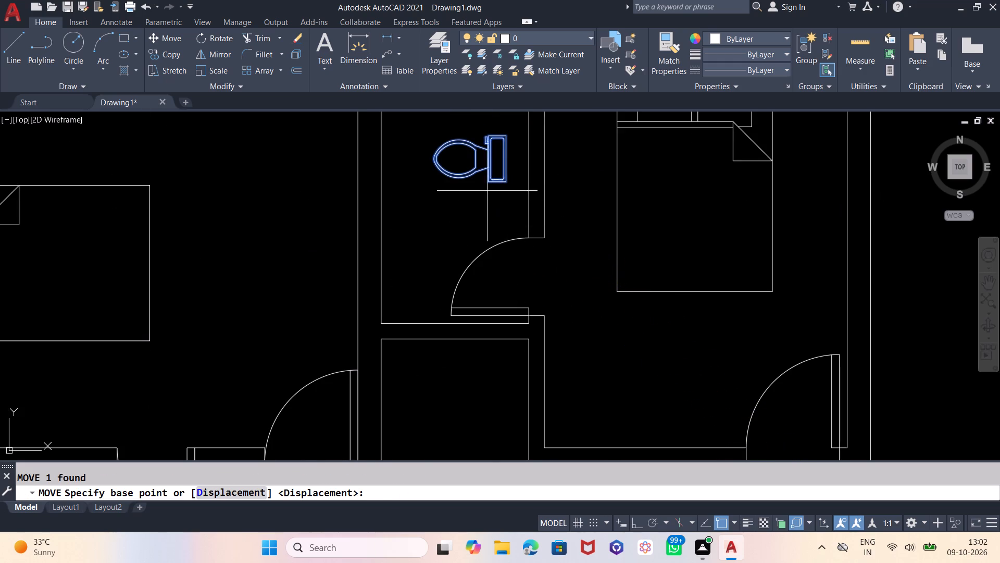
{"action": "left_click", "coordinate": [482, 188]}
{"action": "scroll", "coordinate": [483, 210], "scroll_direction": "down", "scroll_amount": 1}
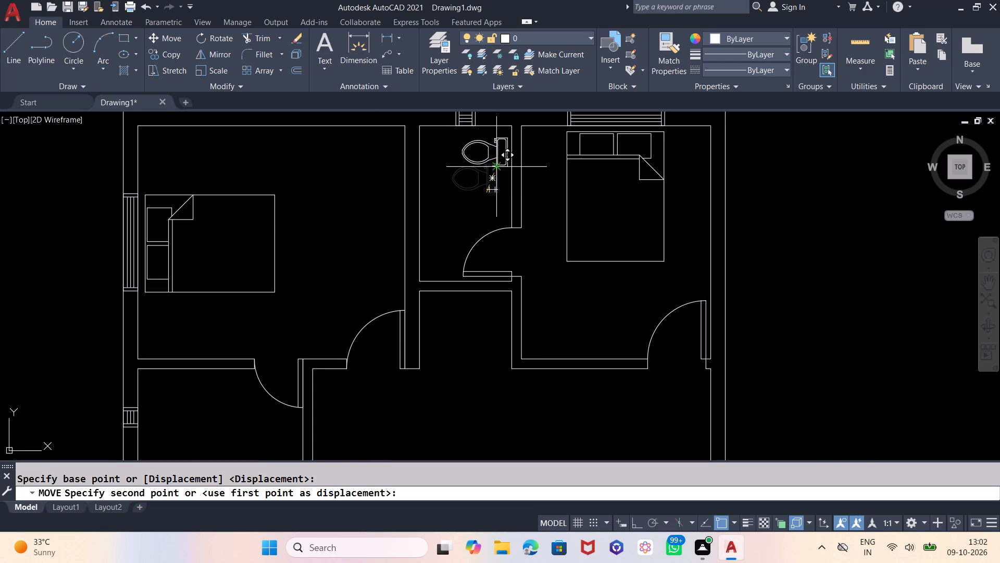
{"action": "left_click", "coordinate": [497, 170]}
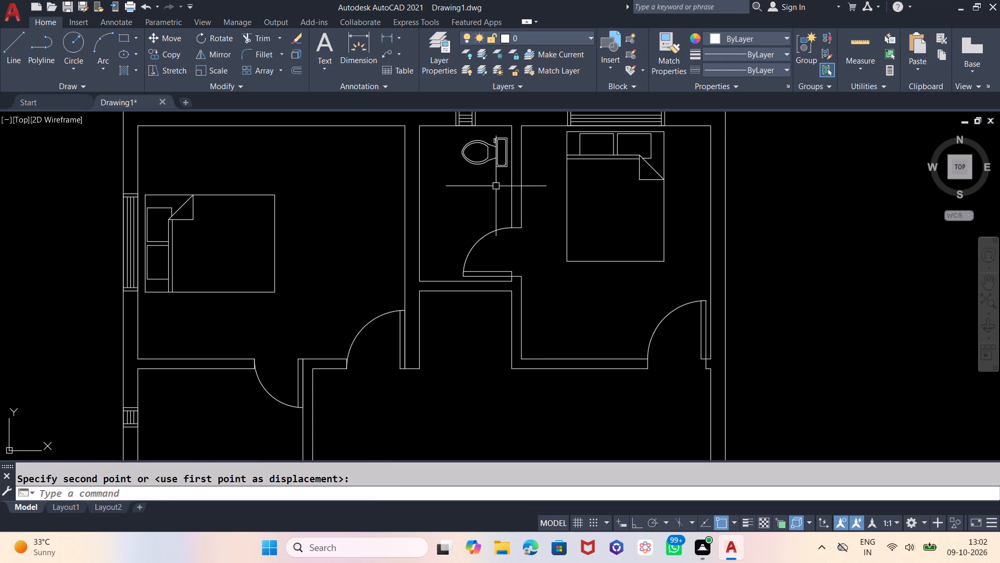
Scale the original toilet down freehand to about the size of the one placed in the bathroom.
{"action": "scroll", "coordinate": [507, 227], "scroll_direction": "down", "scroll_amount": 2}
{"action": "scroll", "coordinate": [466, 174], "scroll_direction": "down", "scroll_amount": 1}
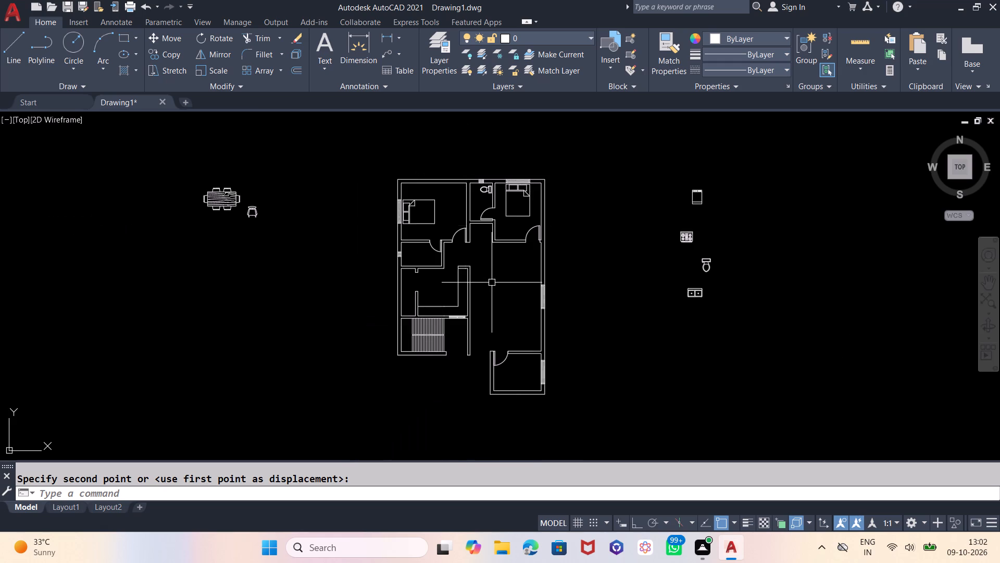
{"action": "scroll", "coordinate": [492, 283], "scroll_direction": "up", "scroll_amount": 1}
{"action": "left_click", "coordinate": [854, 234]}
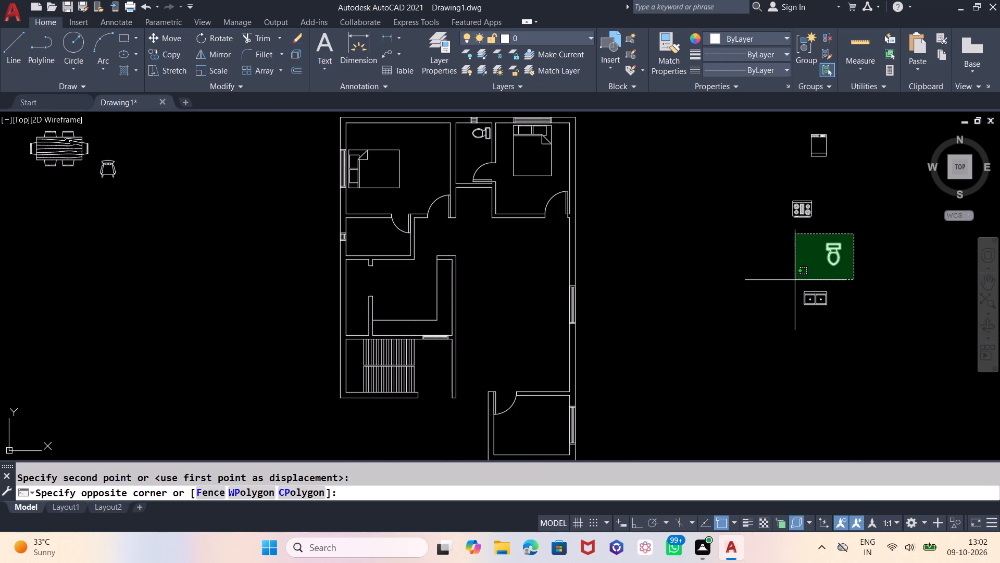
{"action": "left_click", "coordinate": [794, 277]}
{"action": "key", "text": "s"}
{"action": "key", "text": "c"}
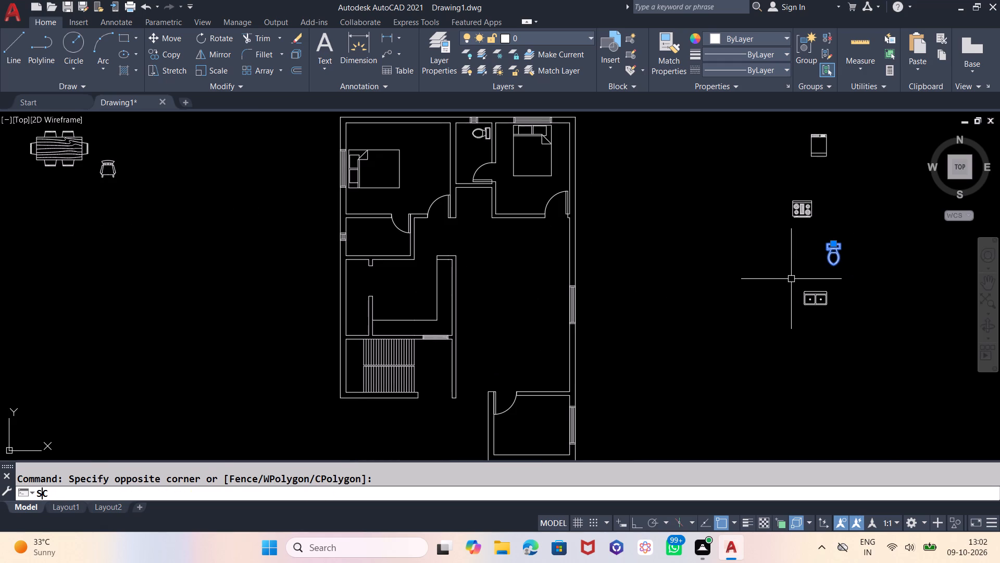
{"action": "key", "text": "Return"}
{"action": "left_click", "coordinate": [857, 286]}
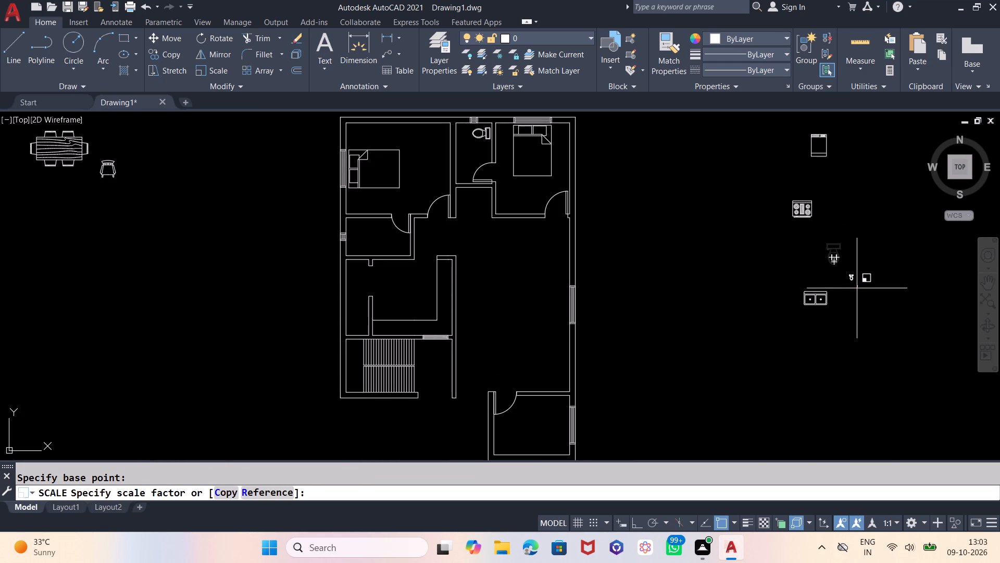
{"action": "left_click", "coordinate": [851, 281]}
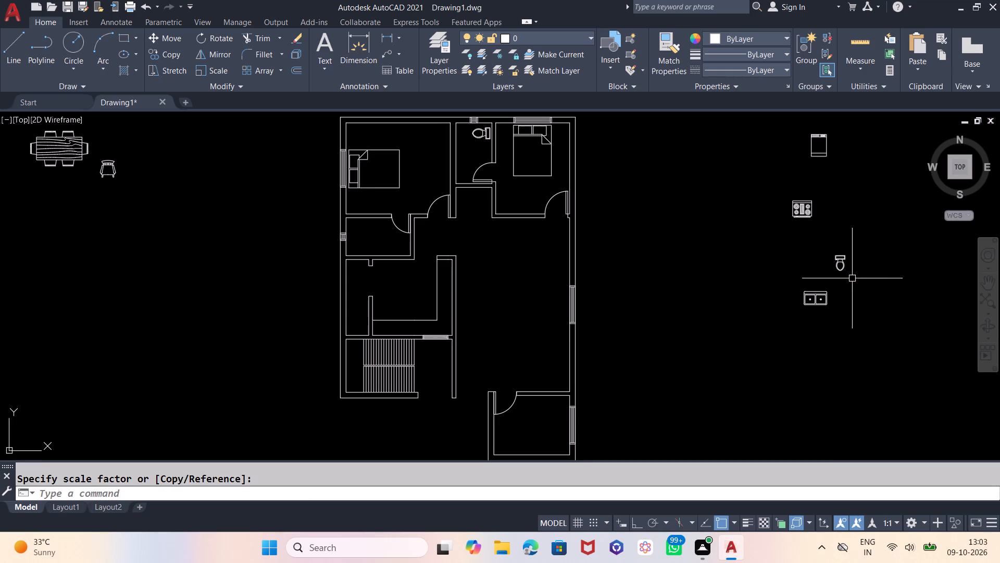
Move the scaled original toilet into the left bathroom, with its tank by the upper wall near the window.
{"action": "left_click_drag", "start_coordinate": [851, 247], "coordinate": [845, 255]}
{"action": "left_click", "coordinate": [830, 276]}
{"action": "key", "text": "m"}
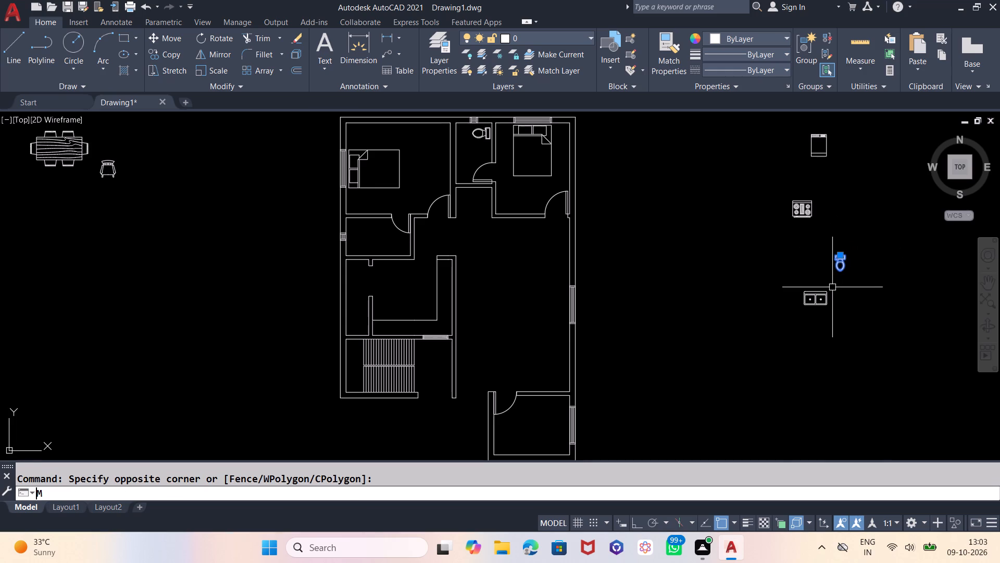
{"action": "key", "text": "Return"}
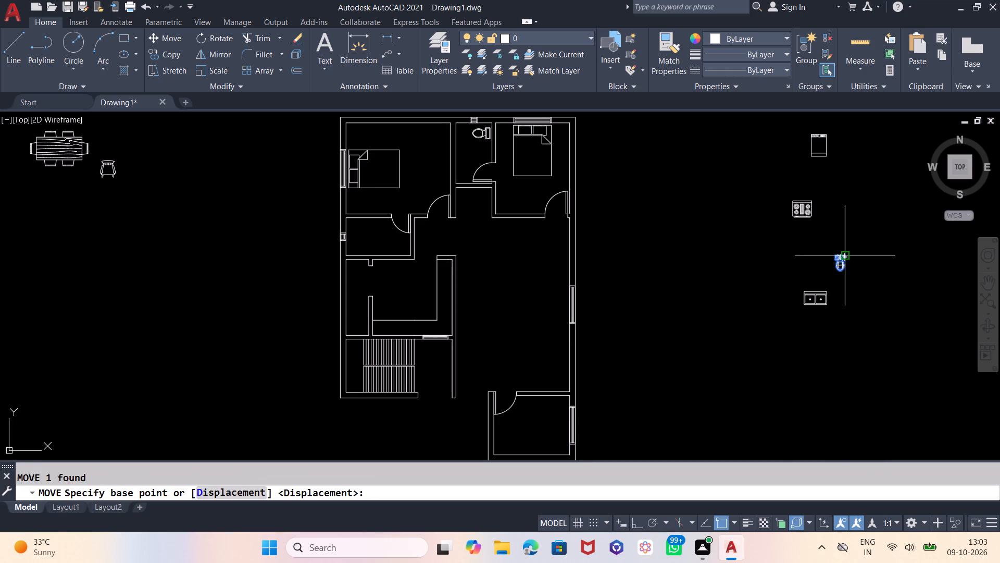
{"action": "left_click", "coordinate": [852, 258]}
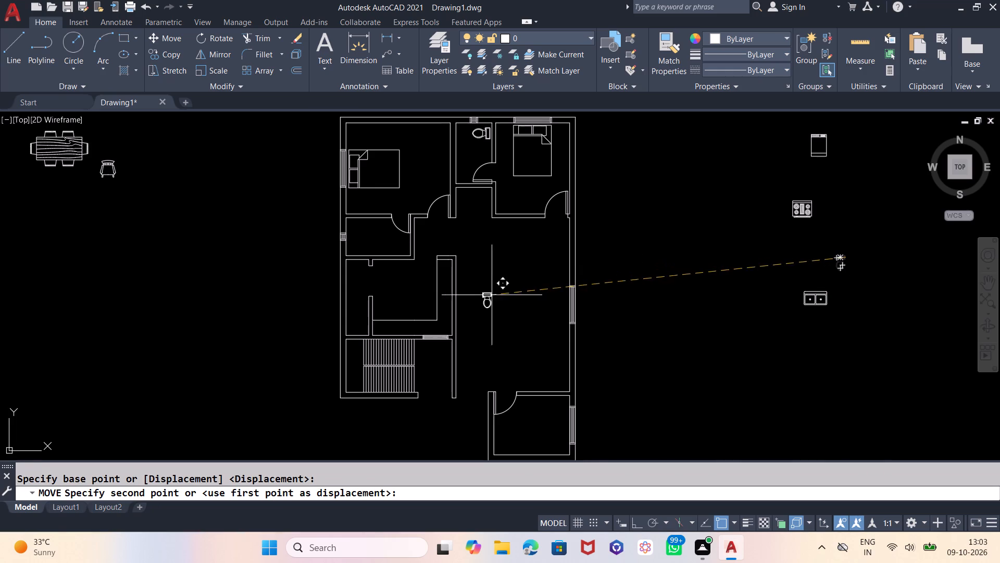
{"action": "scroll", "coordinate": [368, 215], "scroll_direction": "up", "scroll_amount": 2}
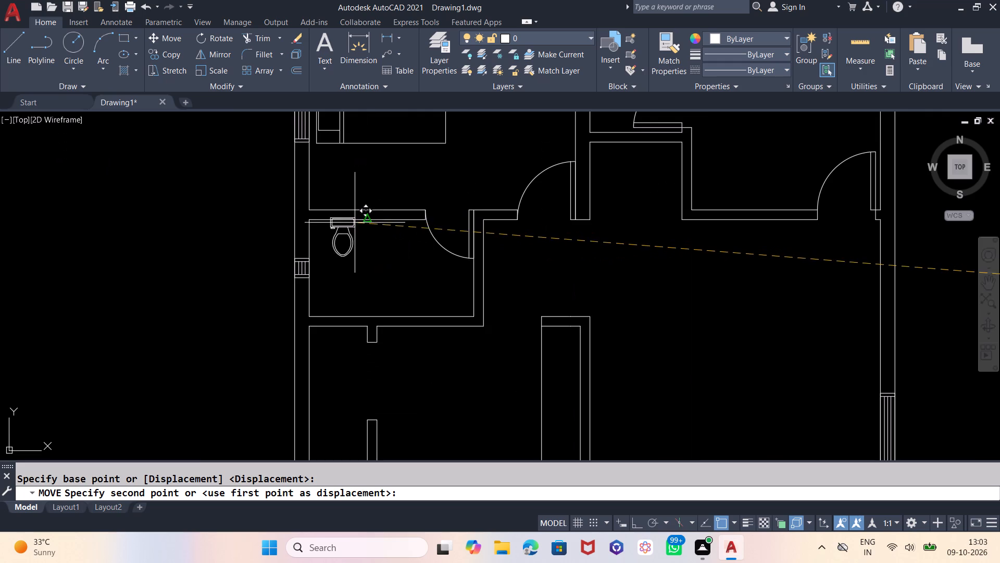
{"action": "scroll", "coordinate": [357, 225], "scroll_direction": "up", "scroll_amount": 2}
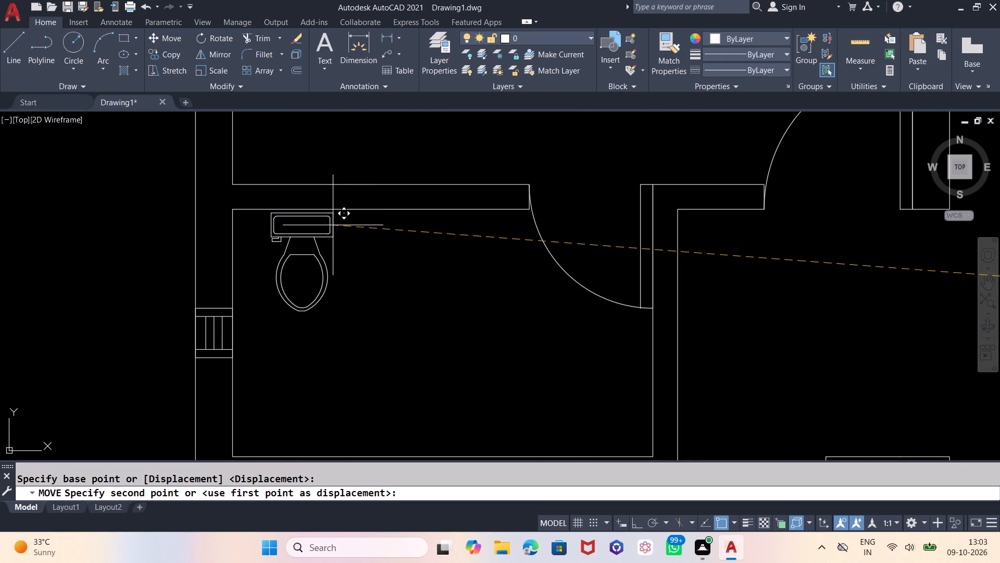
{"action": "left_click", "coordinate": [332, 225]}
Rotate the double sink 180° with Ortho on.
{"action": "scroll", "coordinate": [333, 175], "scroll_direction": "down", "scroll_amount": 4}
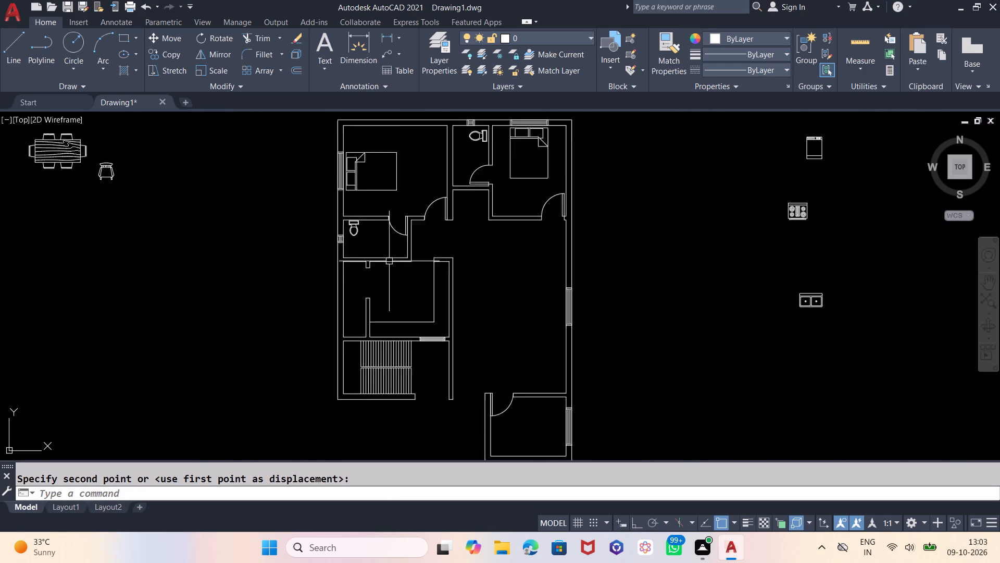
{"action": "scroll", "coordinate": [392, 264], "scroll_direction": "down", "scroll_amount": 1}
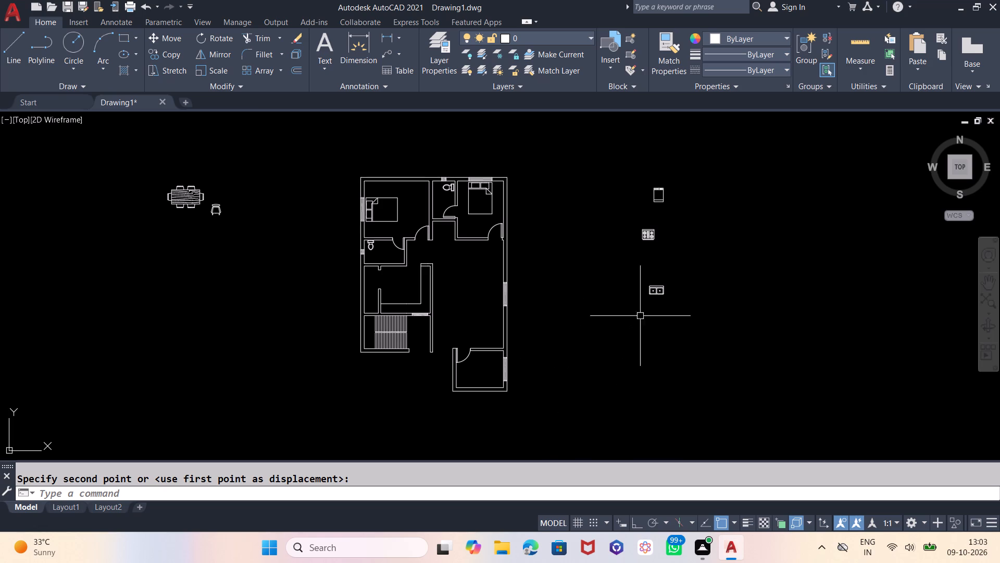
{"action": "left_click", "coordinate": [671, 271]}
{"action": "left_click", "coordinate": [626, 307]}
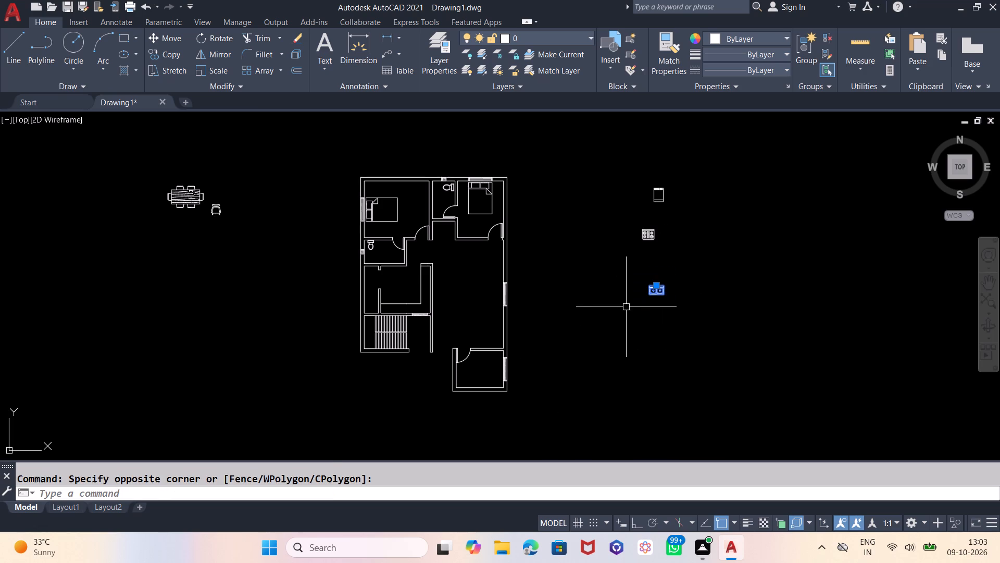
{"action": "type", "text": "RO"}
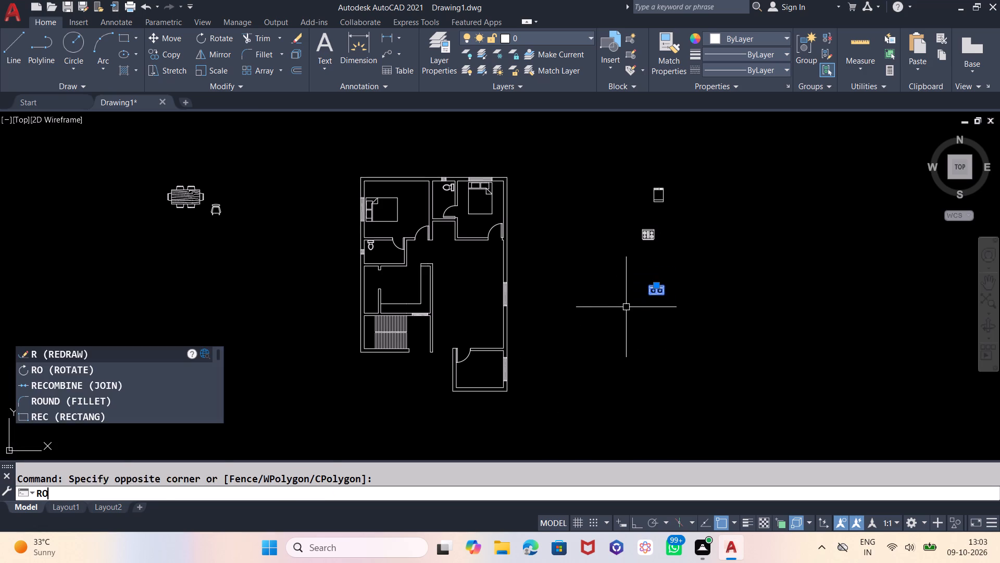
{"action": "key", "text": "Return"}
{"action": "left_click", "coordinate": [646, 320]}
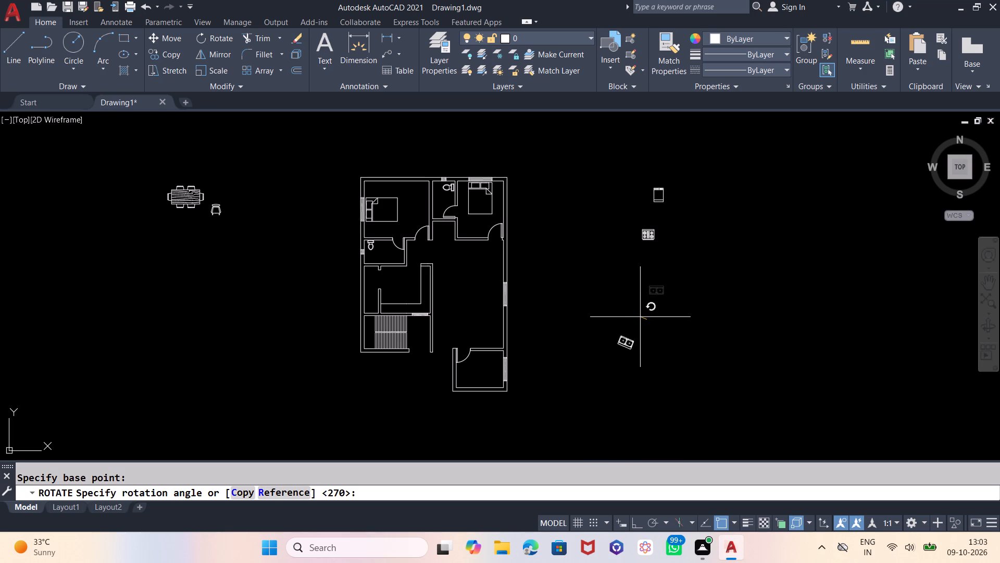
{"action": "key", "text": "F8"}
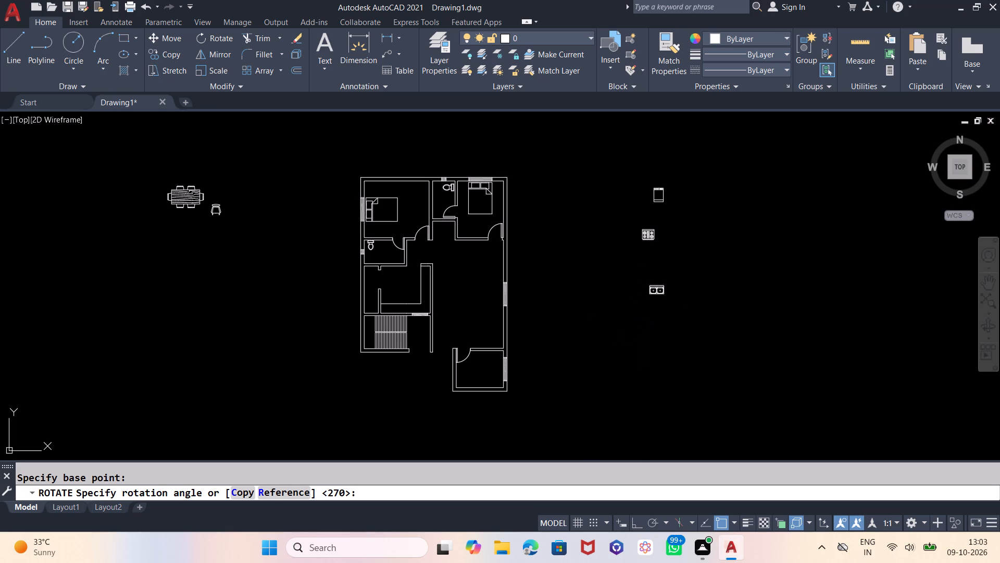
{"action": "left_click", "coordinate": [603, 285]}
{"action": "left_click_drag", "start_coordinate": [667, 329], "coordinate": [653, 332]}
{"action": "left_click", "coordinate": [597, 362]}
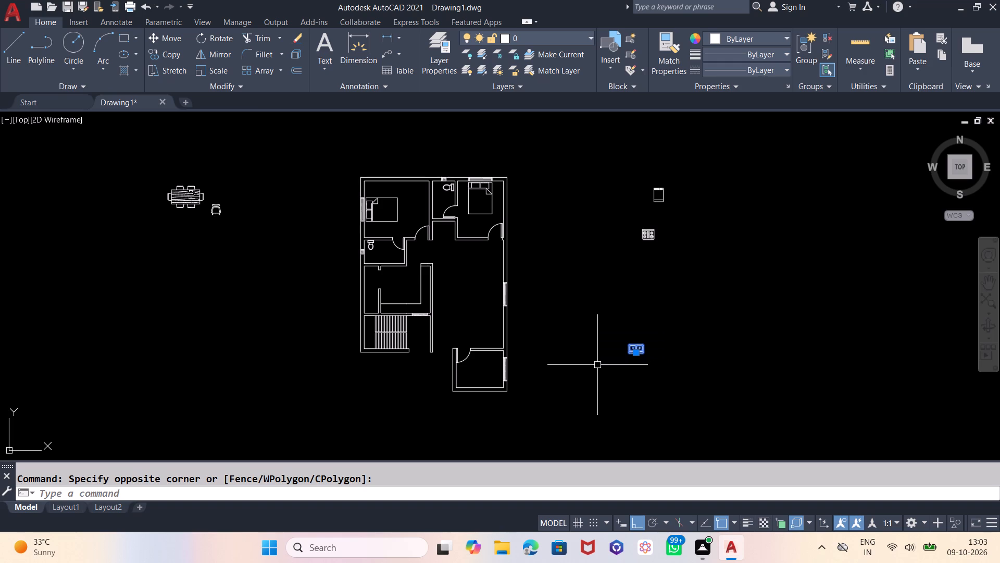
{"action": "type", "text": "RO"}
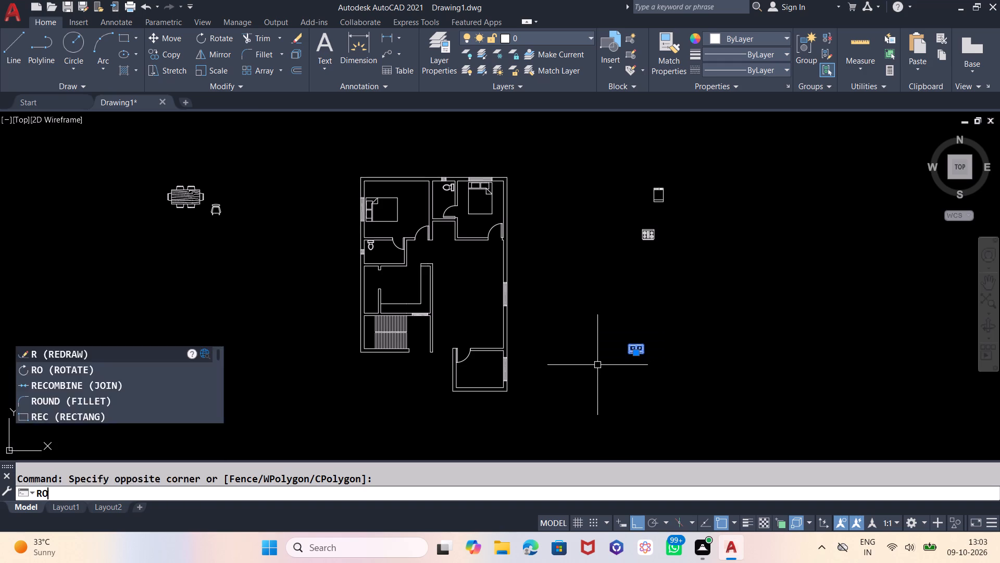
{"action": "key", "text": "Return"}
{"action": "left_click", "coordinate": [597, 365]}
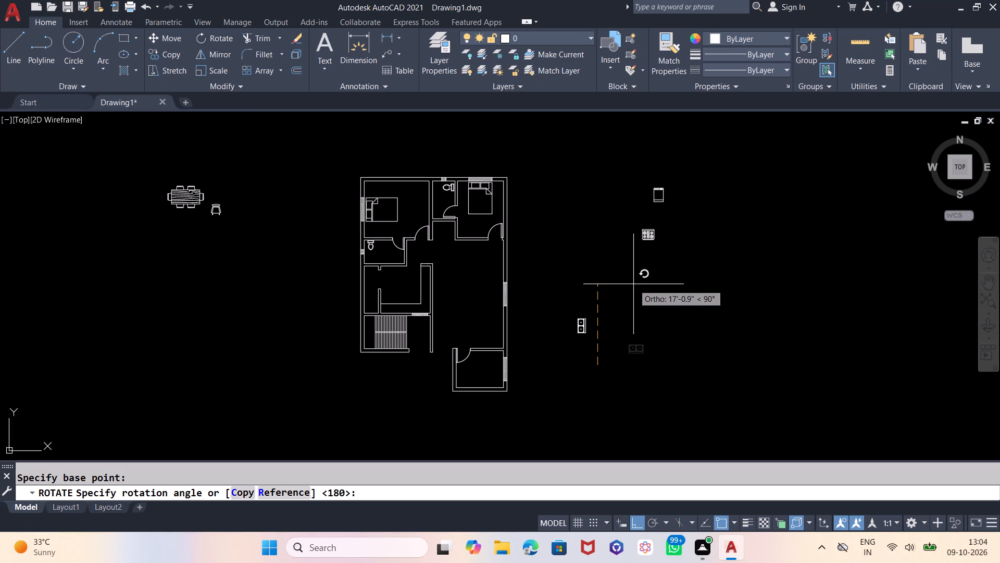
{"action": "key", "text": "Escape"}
Rotate the double sink a further 90° with Ortho on, so its two basins are stacked vertically.
{"action": "left_click", "coordinate": [655, 329]}
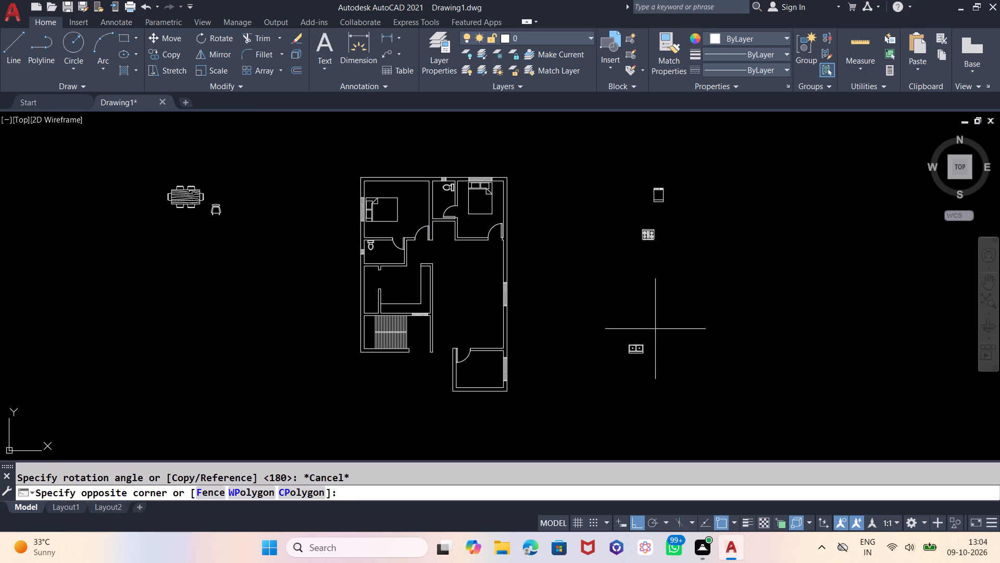
{"action": "left_click", "coordinate": [619, 359]}
{"action": "type", "text": "RO"}
{"action": "key", "text": "Return"}
{"action": "left_click", "coordinate": [628, 369]}
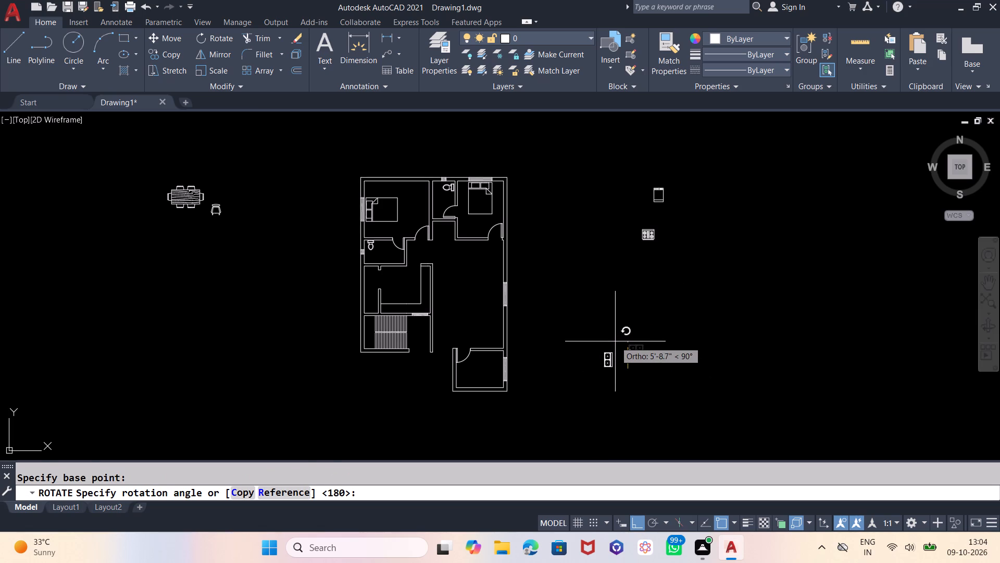
{"action": "left_click", "coordinate": [615, 341]}
Move the double sink with Ortho off onto the kitchen's vertical counter, near the counter's upper end.
{"action": "left_click", "coordinate": [616, 340]}
{"action": "left_click", "coordinate": [586, 388]}
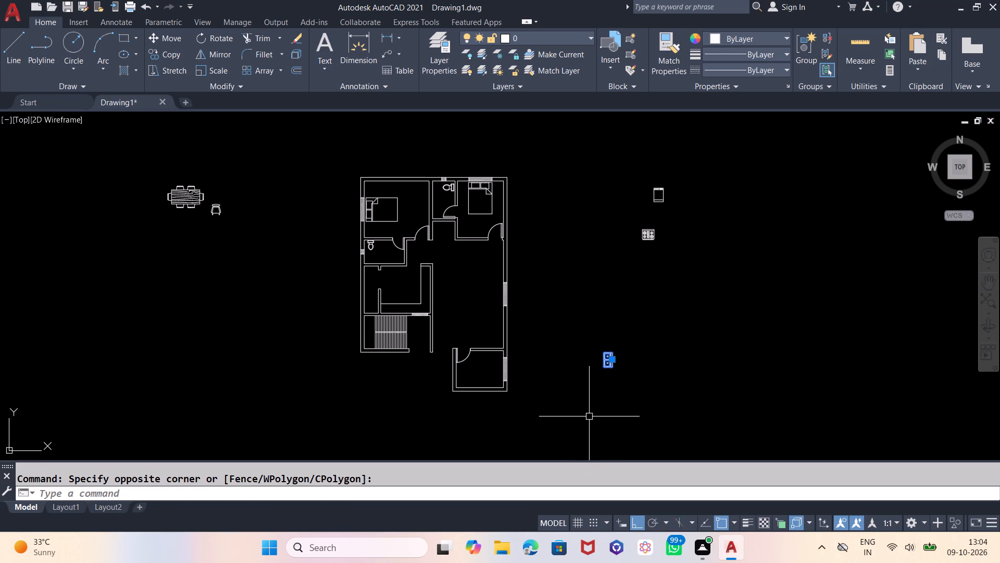
{"action": "key", "text": "m"}
{"action": "key", "text": "Return"}
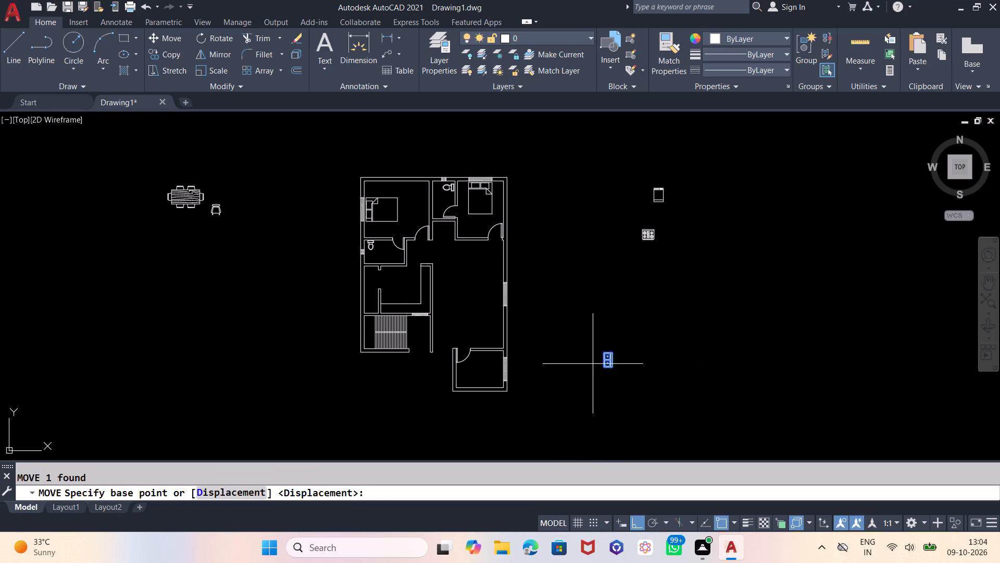
{"action": "left_click", "coordinate": [594, 362]}
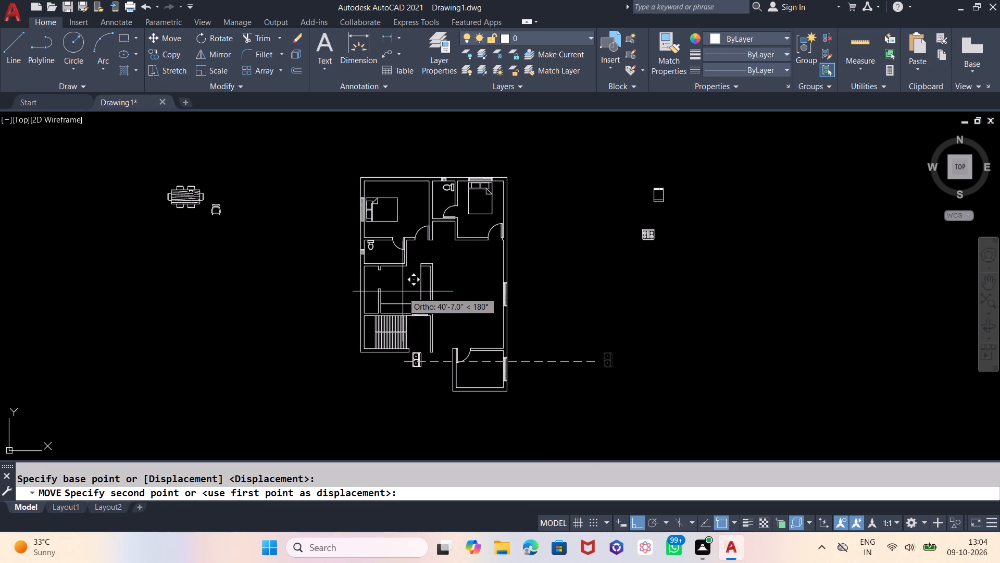
{"action": "key", "text": "F8"}
{"action": "scroll", "coordinate": [410, 292], "scroll_direction": "up", "scroll_amount": 3}
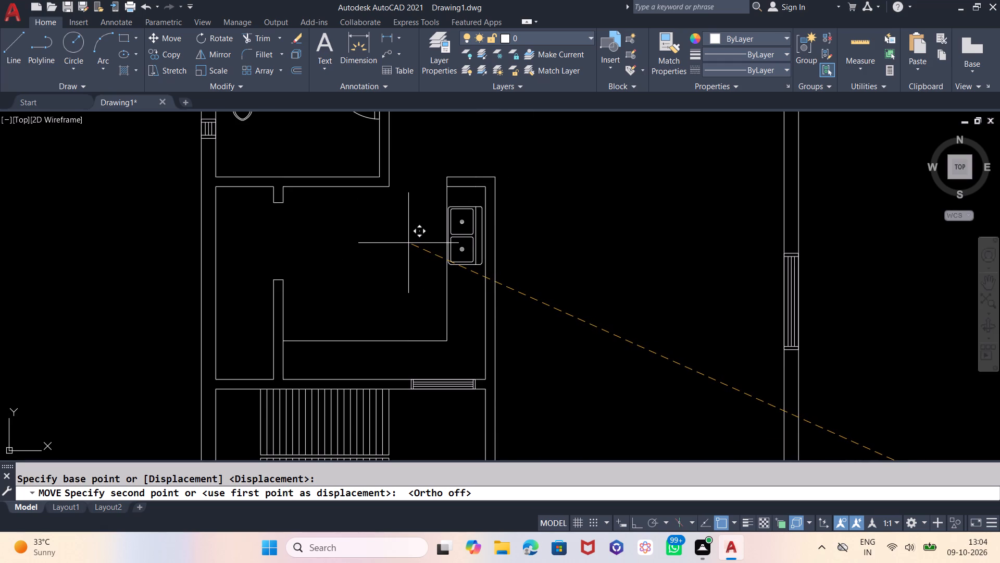
{"action": "left_click", "coordinate": [408, 243]}
{"action": "scroll", "coordinate": [407, 294], "scroll_direction": "down", "scroll_amount": 1}
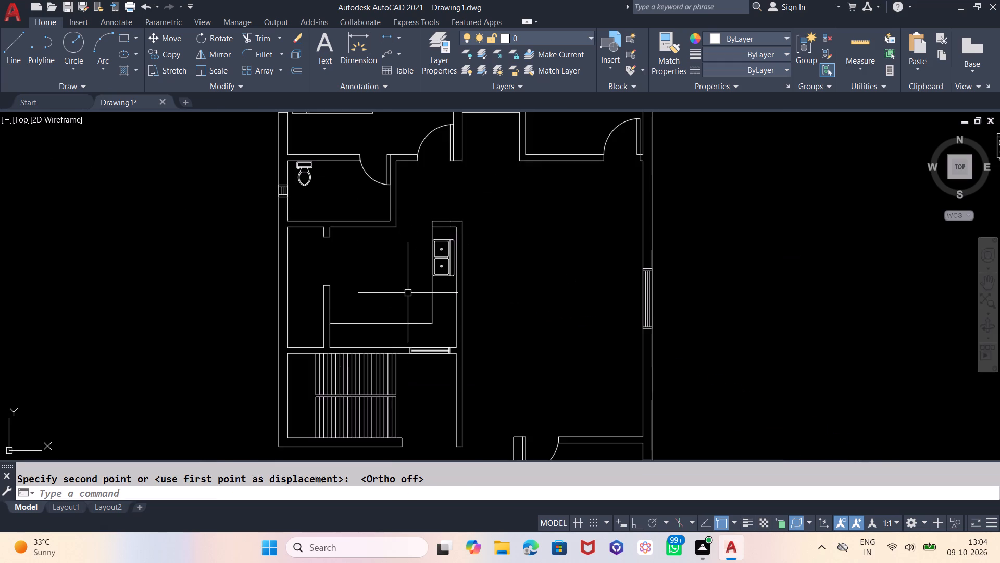
Rotate the four-burner stove 180° with Ortho on.
{"action": "scroll", "coordinate": [409, 293], "scroll_direction": "down", "scroll_amount": 1}
{"action": "left_click", "coordinate": [827, 187]}
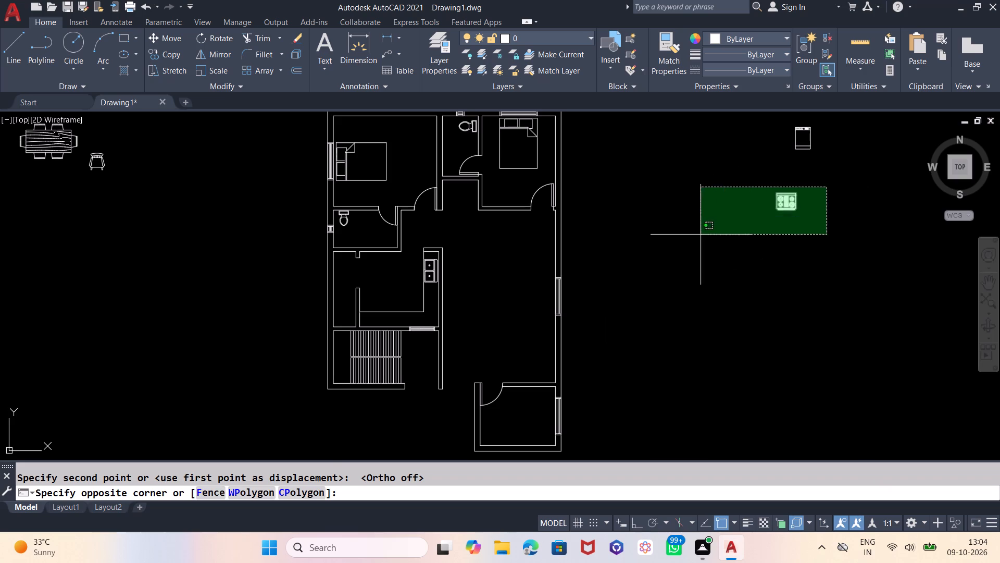
{"action": "left_click", "coordinate": [700, 235]}
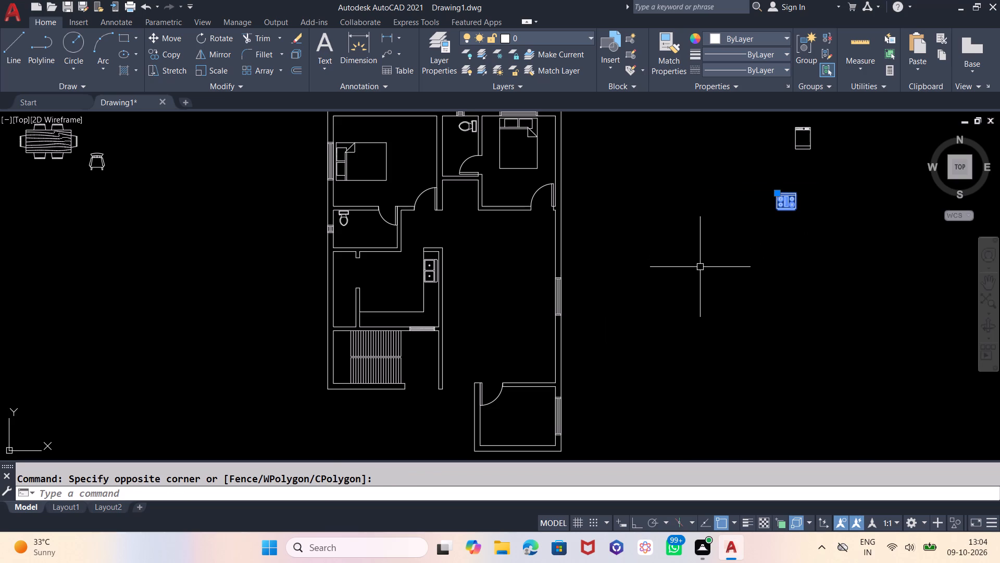
{"action": "key", "text": "r"}
{"action": "key", "text": "o"}
{"action": "key", "text": "Return"}
{"action": "left_click", "coordinate": [835, 236]}
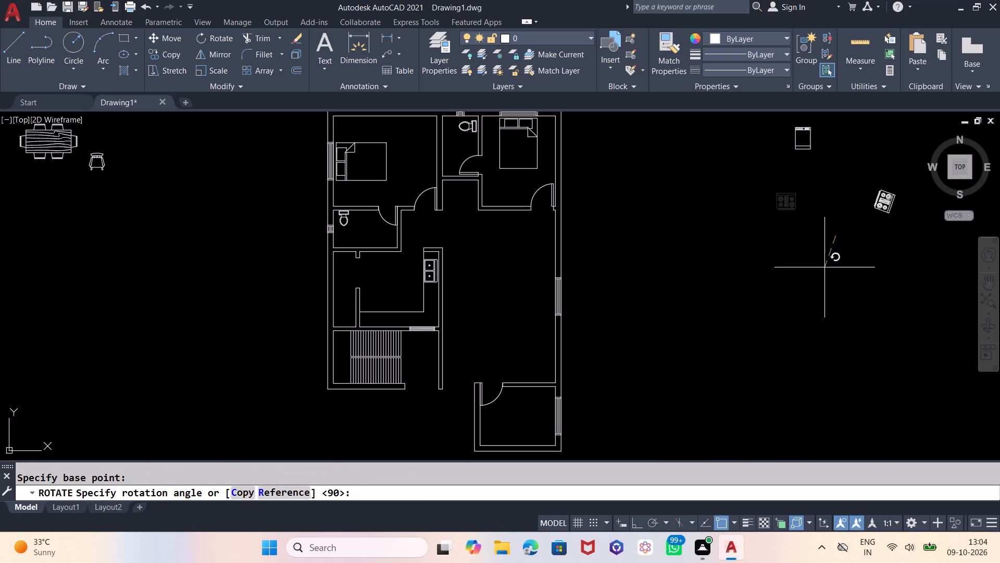
{"action": "key", "text": "F8"}
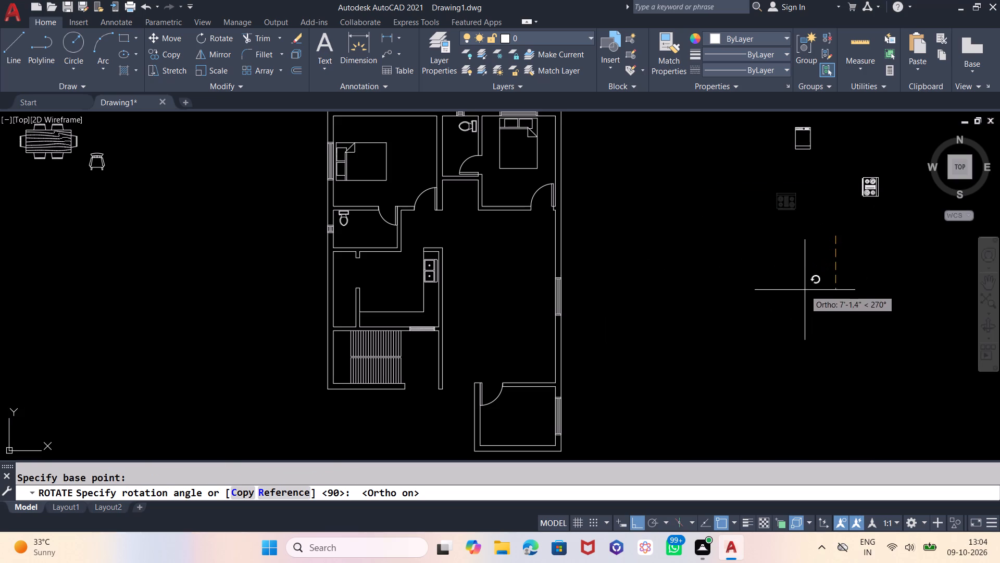
{"action": "left_click", "coordinate": [757, 259]}
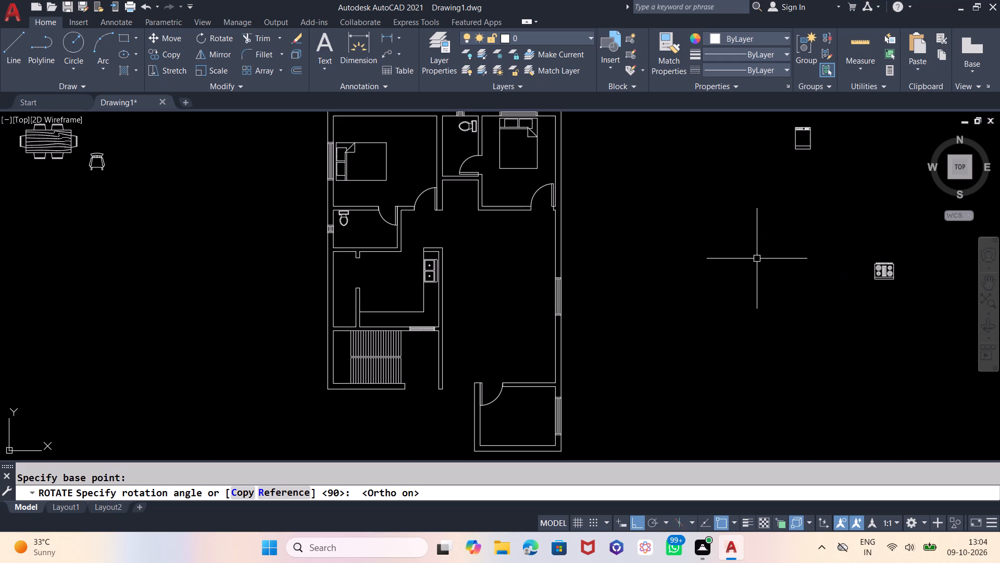
Move the stove with Ortho off into the house plan, next to the window below the kitchen's horizontal counter.
{"action": "left_click", "coordinate": [918, 253]}
{"action": "left_click", "coordinate": [849, 311]}
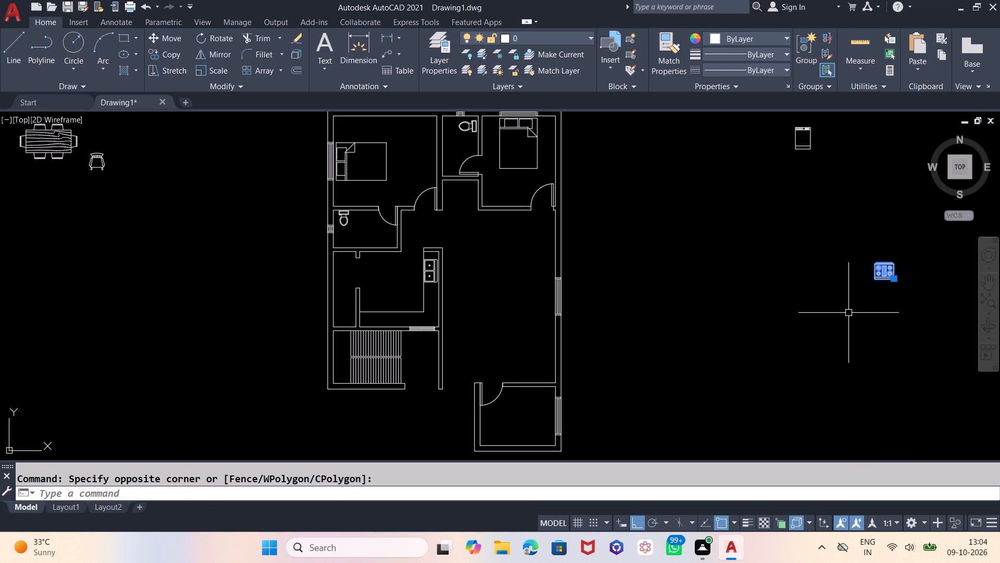
{"action": "key", "text": "m"}
{"action": "key", "text": "Return"}
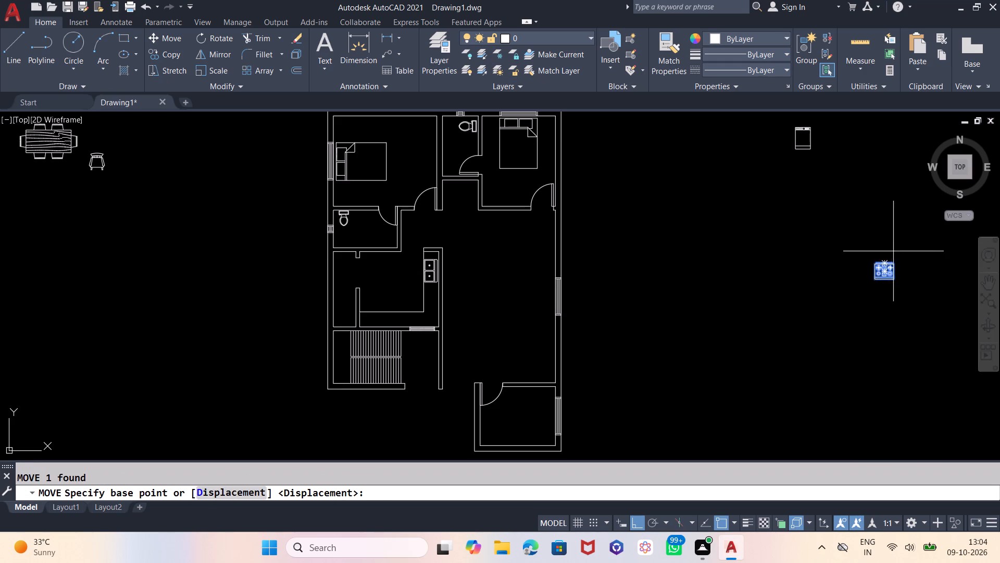
{"action": "left_click", "coordinate": [893, 250]}
{"action": "key", "text": "F8"}
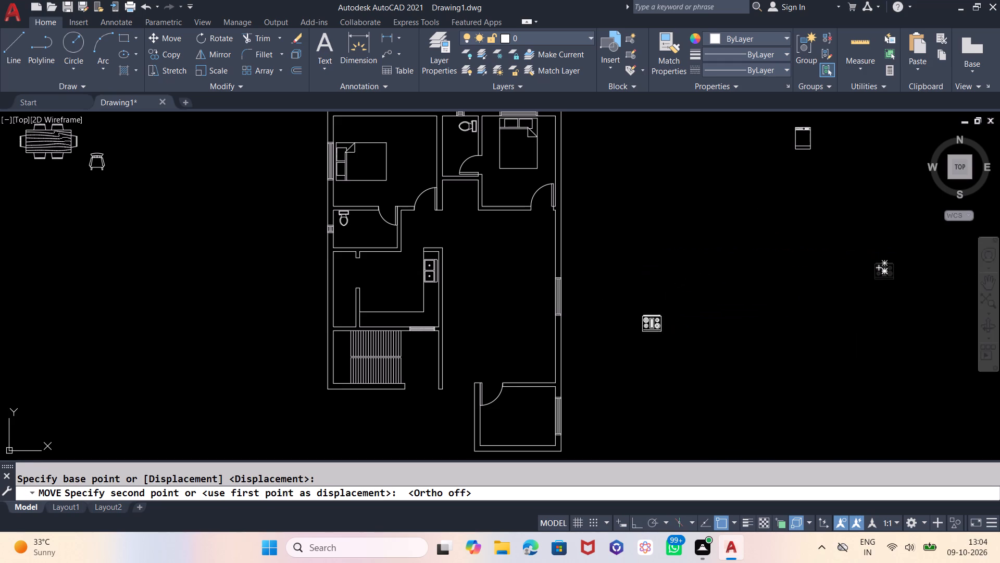
{"action": "scroll", "coordinate": [418, 302], "scroll_direction": "up", "scroll_amount": 2}
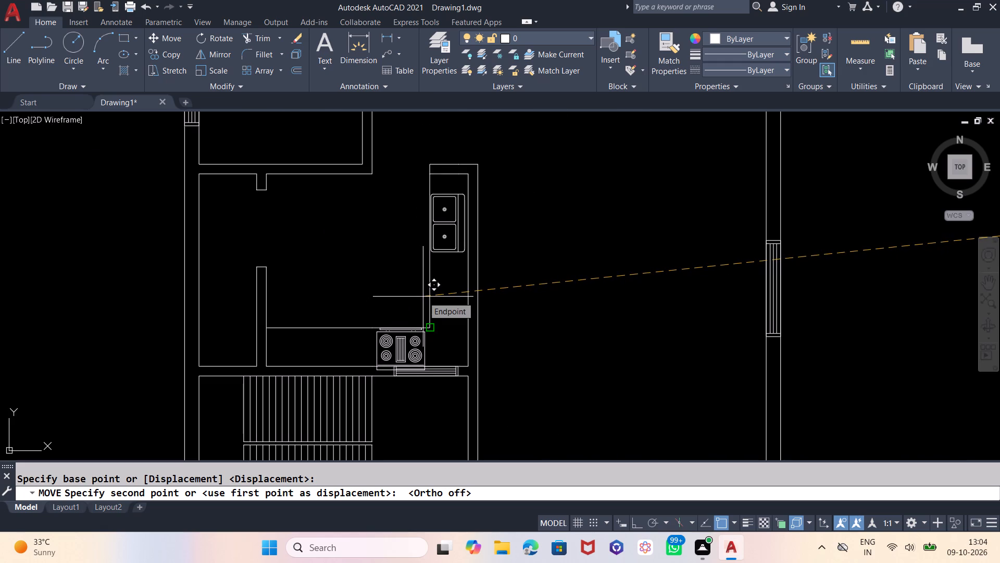
{"action": "left_click", "coordinate": [423, 297]}
Scale the stove down freehand so it is smaller than the kitchen counter's depth.
{"action": "left_click", "coordinate": [427, 397]}
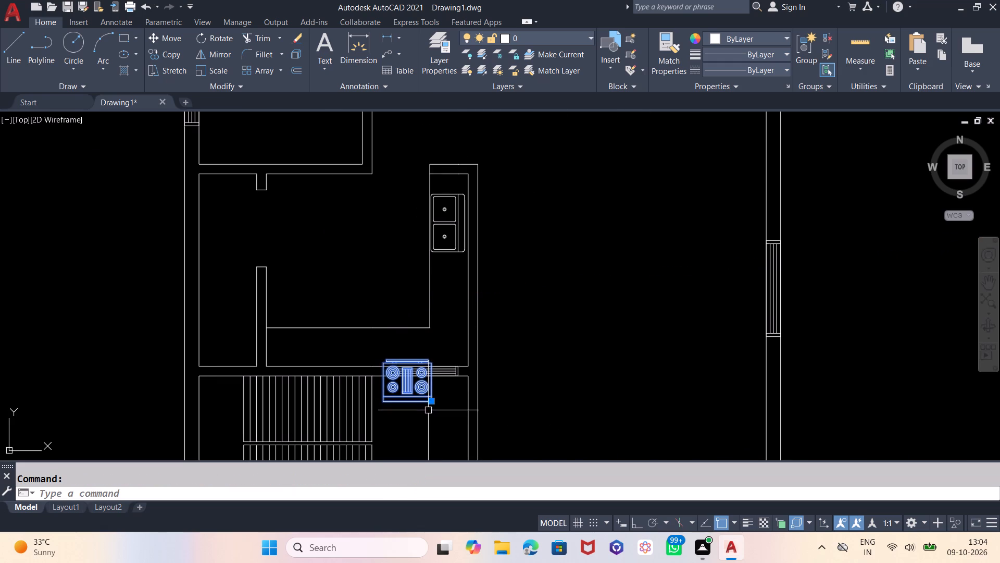
{"action": "type", "text": "SC"}
{"action": "key", "text": "Return"}
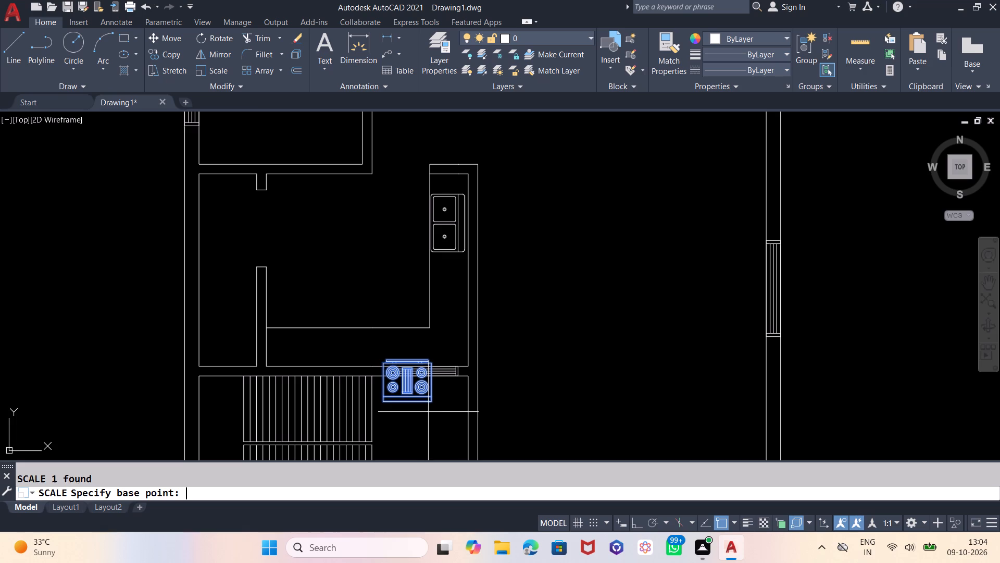
{"action": "left_click", "coordinate": [429, 415]}
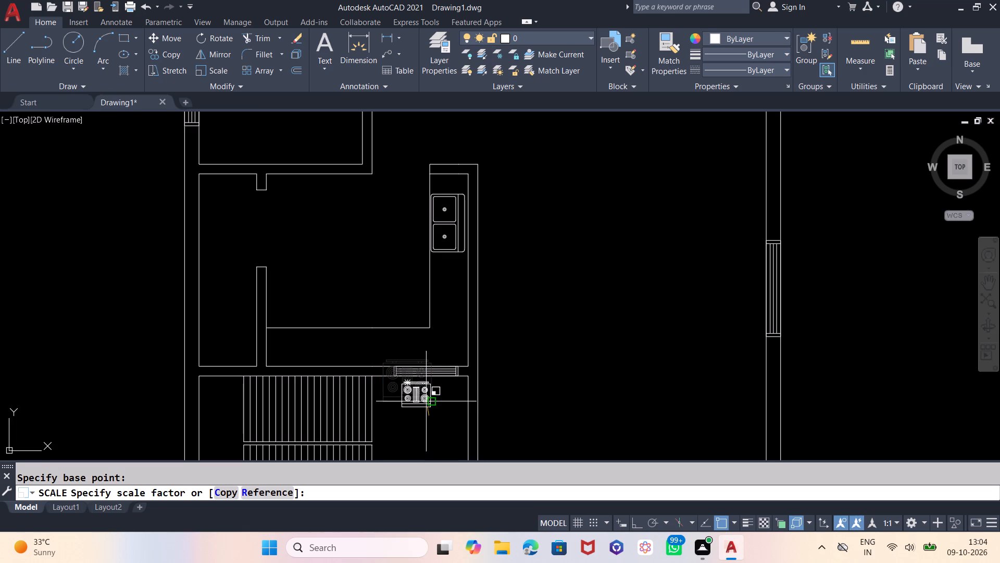
{"action": "left_click", "coordinate": [426, 401]}
Move the reduced stove up onto the kitchen's horizontal counter, near the left end of the window.
{"action": "left_click", "coordinate": [431, 388]}
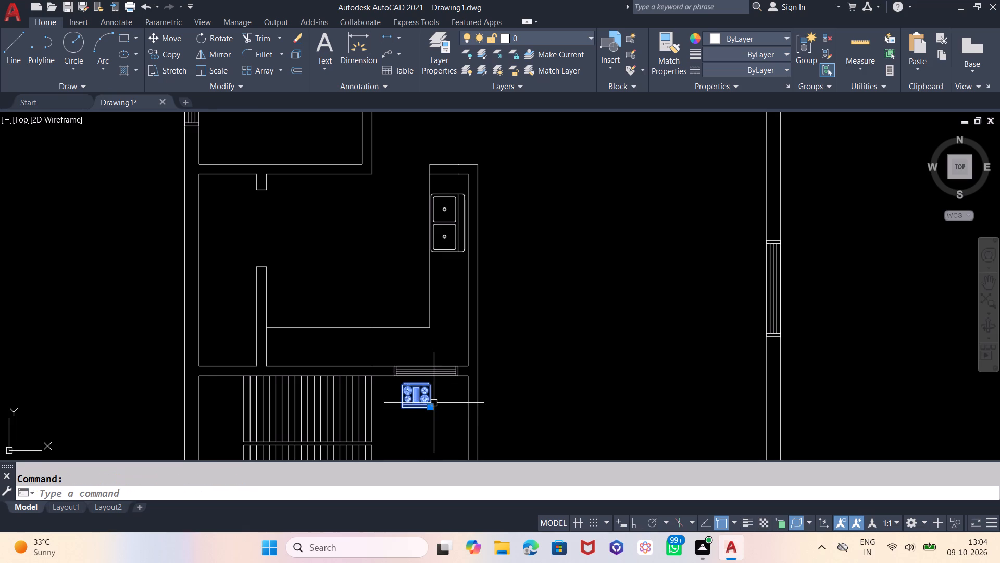
{"action": "key", "text": "m"}
{"action": "key", "text": "Return"}
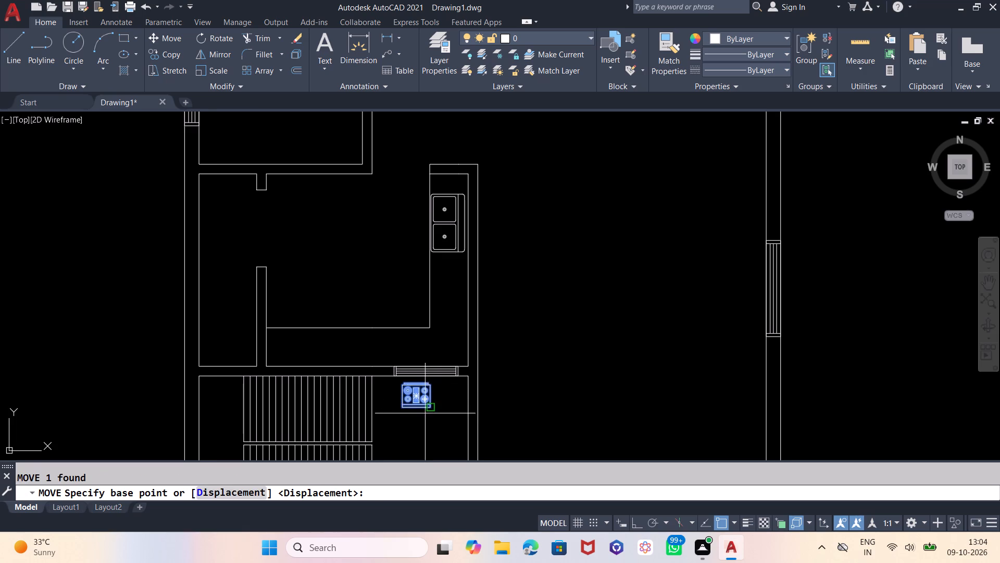
{"action": "left_click", "coordinate": [419, 415]}
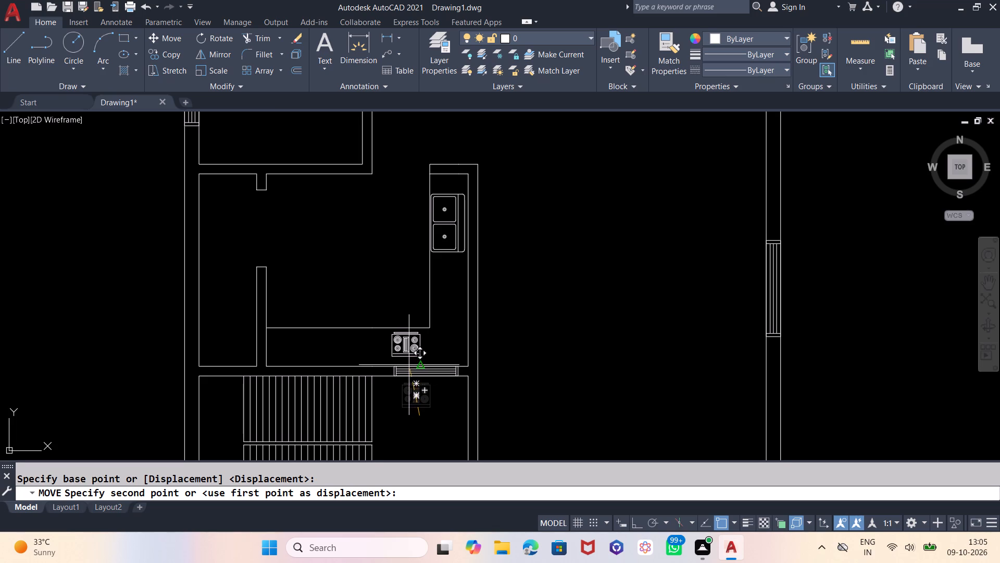
{"action": "left_click", "coordinate": [403, 365]}
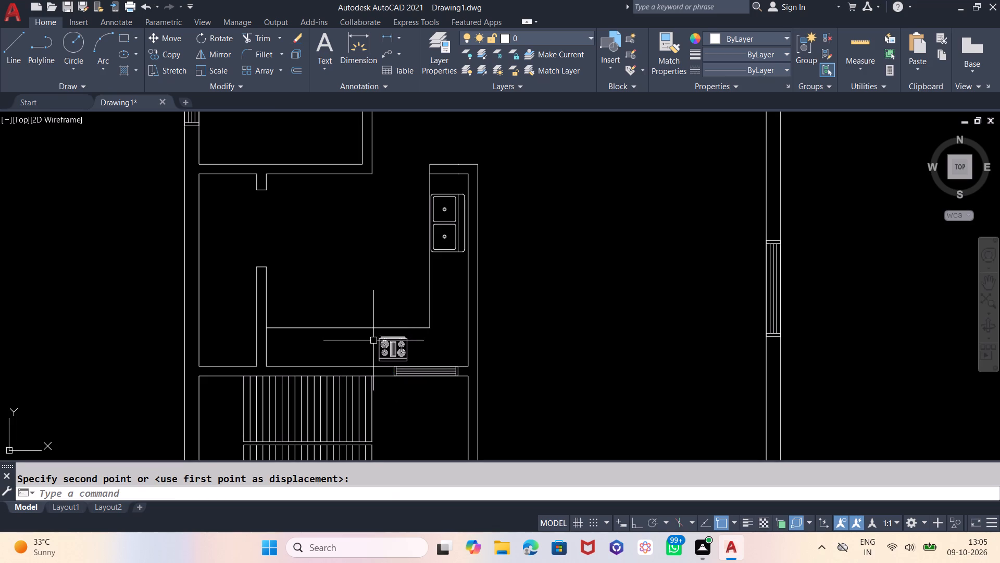
Scale the stove up freehand so it fills most of the kitchen counter's depth.
{"action": "scroll", "coordinate": [398, 301], "scroll_direction": "down", "scroll_amount": 1}
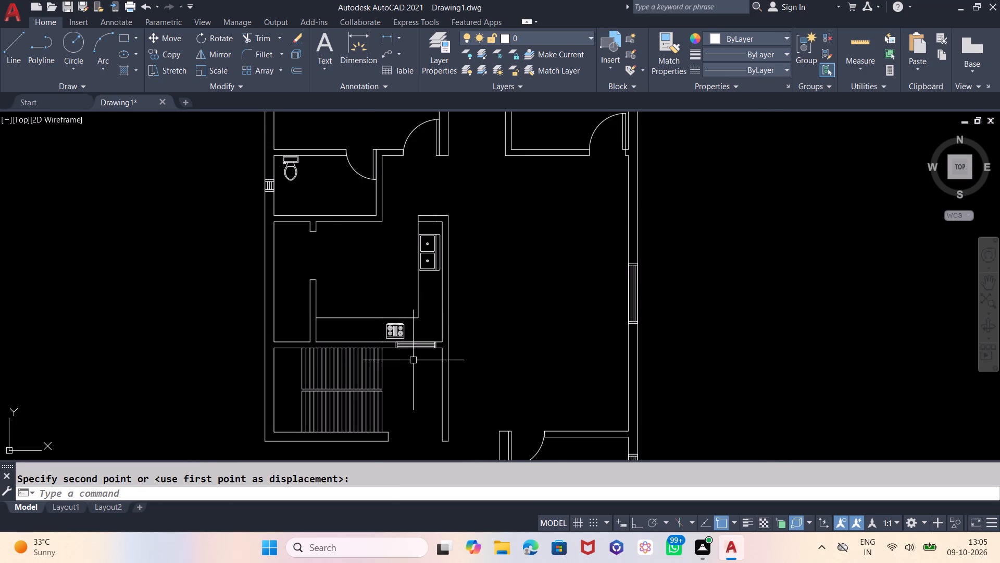
{"action": "scroll", "coordinate": [412, 363], "scroll_direction": "down", "scroll_amount": 1}
{"action": "left_click", "coordinate": [396, 345]}
{"action": "scroll", "coordinate": [396, 345], "scroll_direction": "up", "scroll_amount": 2}
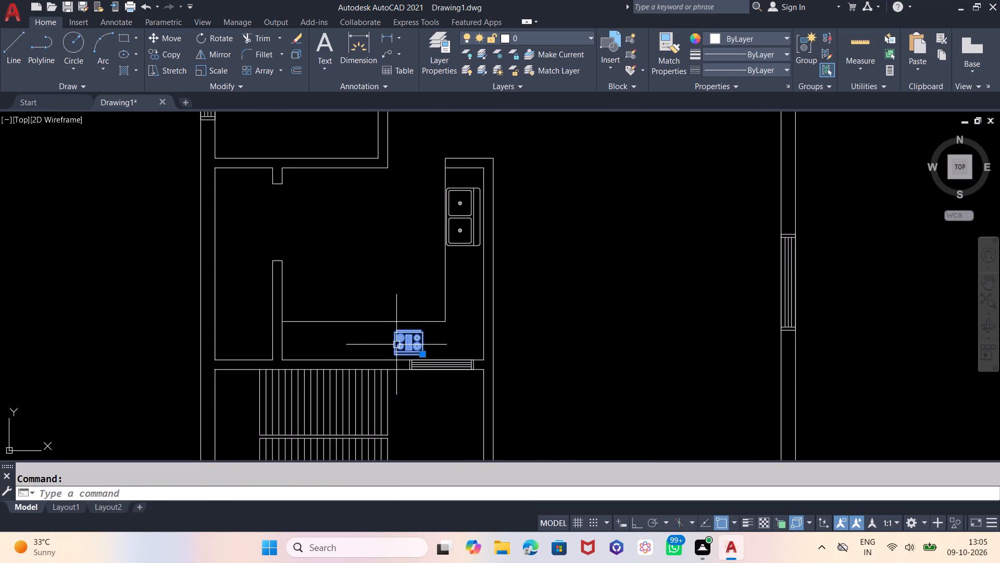
{"action": "scroll", "coordinate": [397, 344], "scroll_direction": "up", "scroll_amount": 3}
{"action": "type", "text": "SC"}
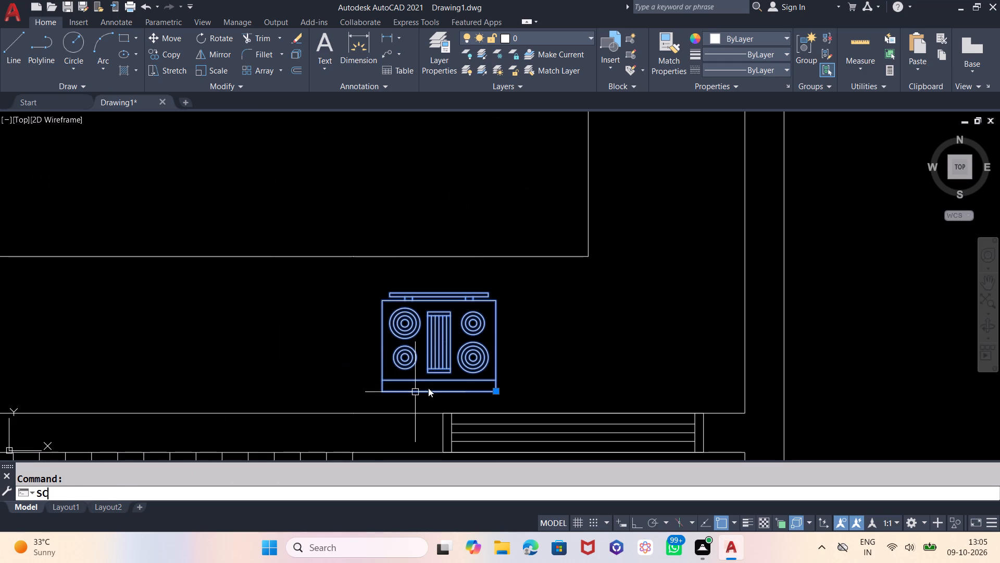
{"action": "key", "text": "Return"}
{"action": "left_click", "coordinate": [516, 327]}
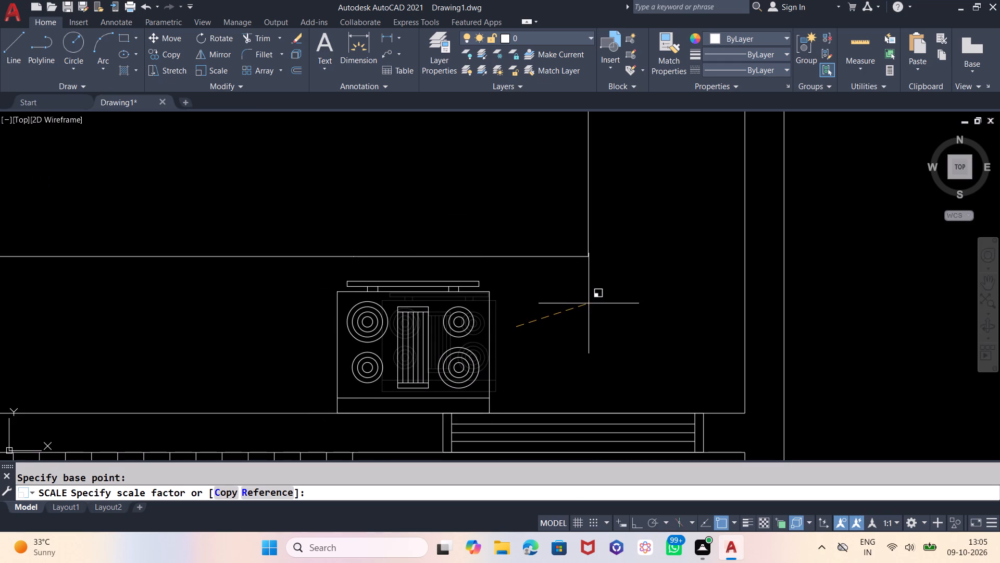
{"action": "left_click", "coordinate": [589, 303]}
Shift the enlarged stove slightly right and up so it sits clear of the wall, within the horizontal kitchen counter.
{"action": "left_click", "coordinate": [484, 308]}
{"action": "triple_click", "coordinate": [488, 322]}
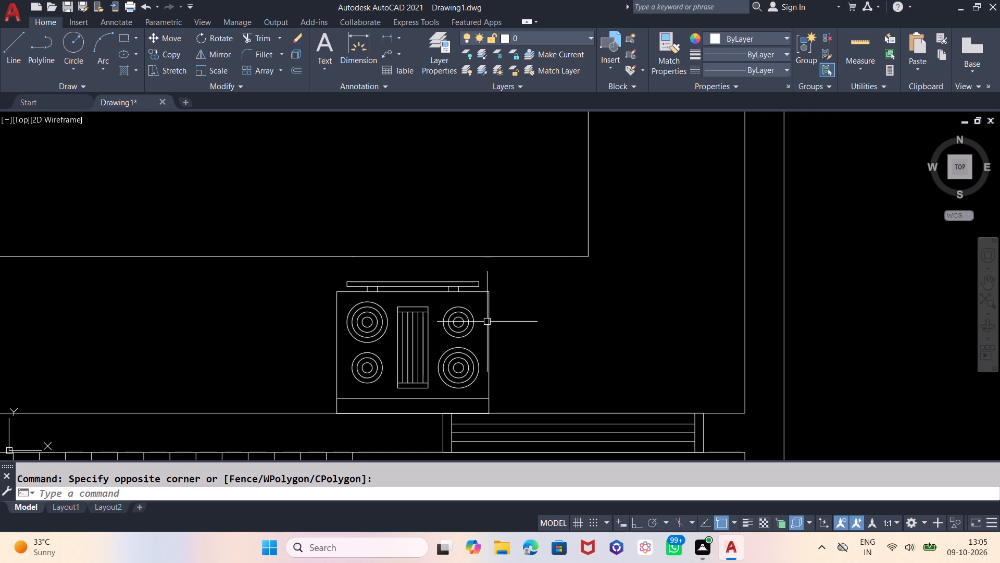
{"action": "key", "text": "m"}
{"action": "key", "text": "Return"}
{"action": "left_click", "coordinate": [505, 316]}
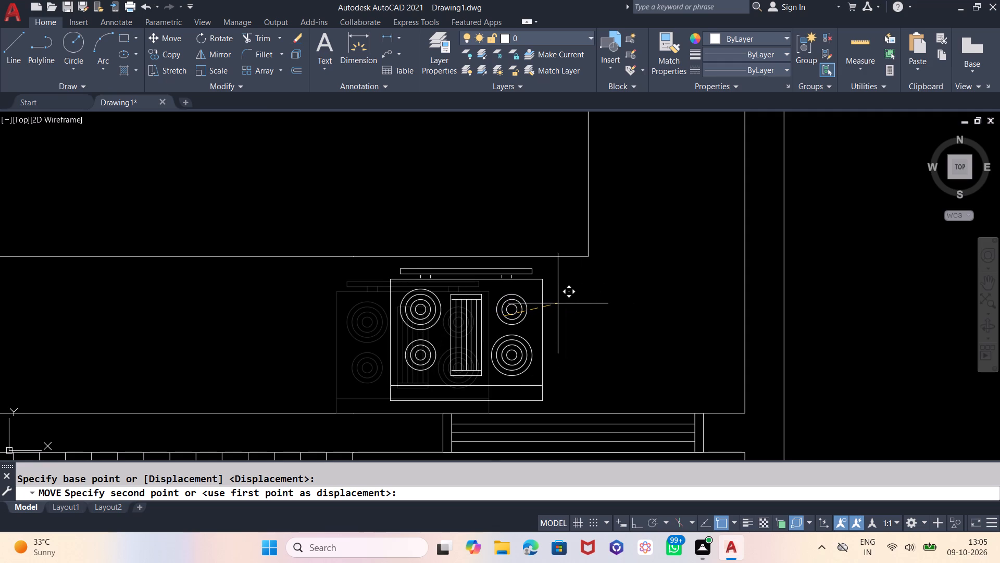
{"action": "left_click", "coordinate": [558, 303]}
Move the remaining rectangular appliance block from outside the plan into the small room left of the kitchen, near its lower wall.
{"action": "scroll", "coordinate": [542, 233], "scroll_direction": "down", "scroll_amount": 2}
{"action": "scroll", "coordinate": [539, 374], "scroll_direction": "down", "scroll_amount": 2}
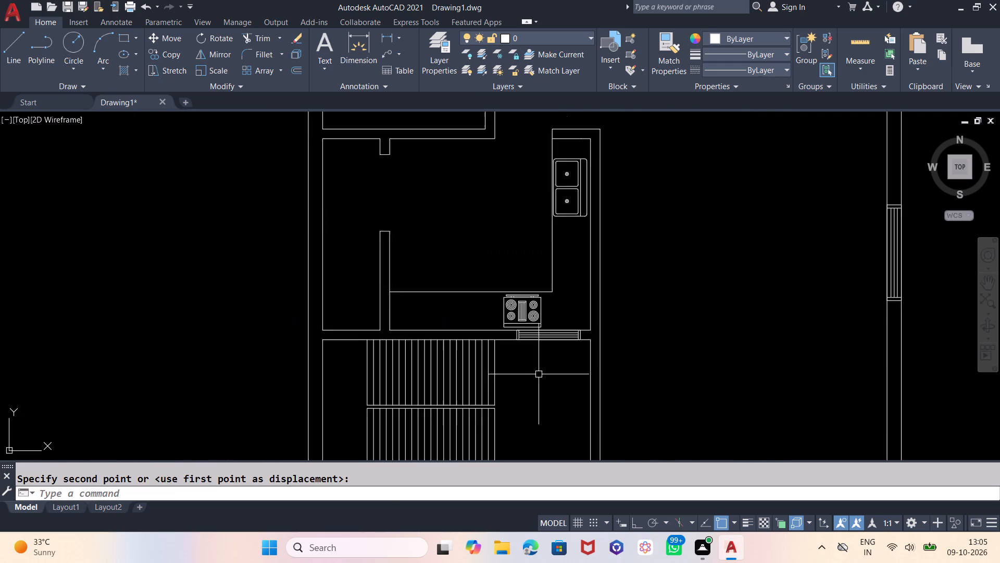
{"action": "scroll", "coordinate": [484, 284], "scroll_direction": "down", "scroll_amount": 1}
{"action": "scroll", "coordinate": [509, 375], "scroll_direction": "down", "scroll_amount": 1}
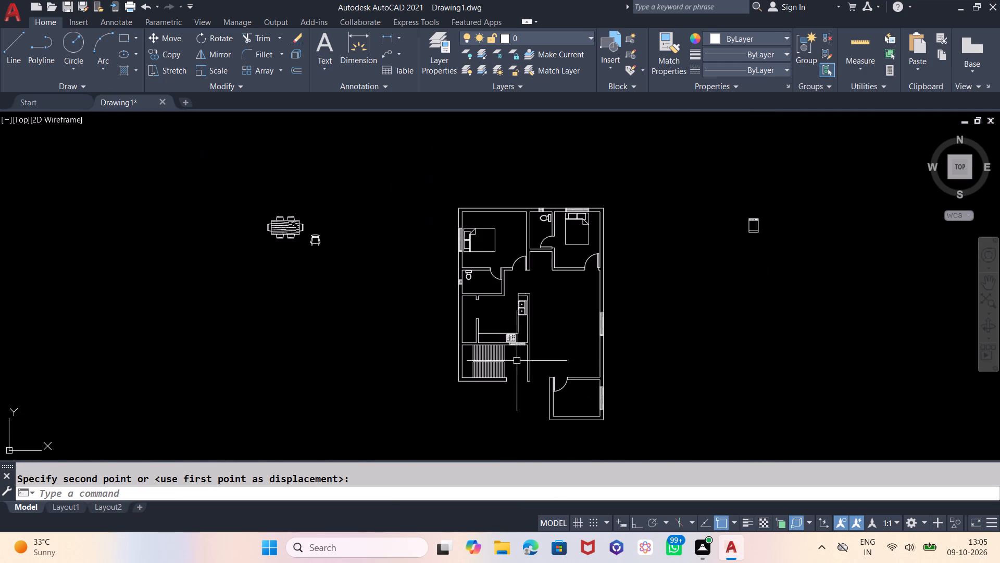
{"action": "left_click", "coordinate": [778, 211]}
{"action": "left_click", "coordinate": [734, 244]}
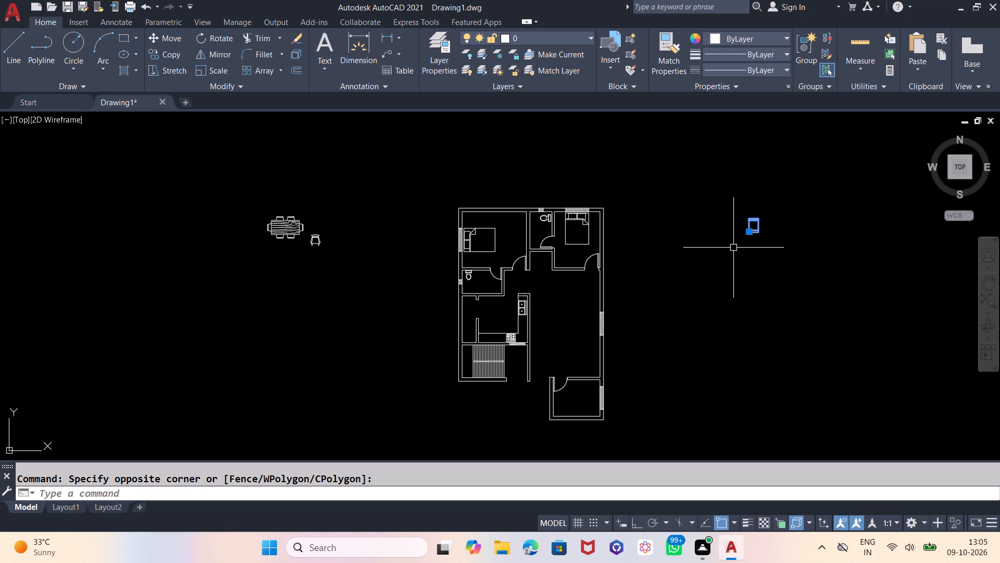
{"action": "key", "text": "m"}
{"action": "key", "text": "Return"}
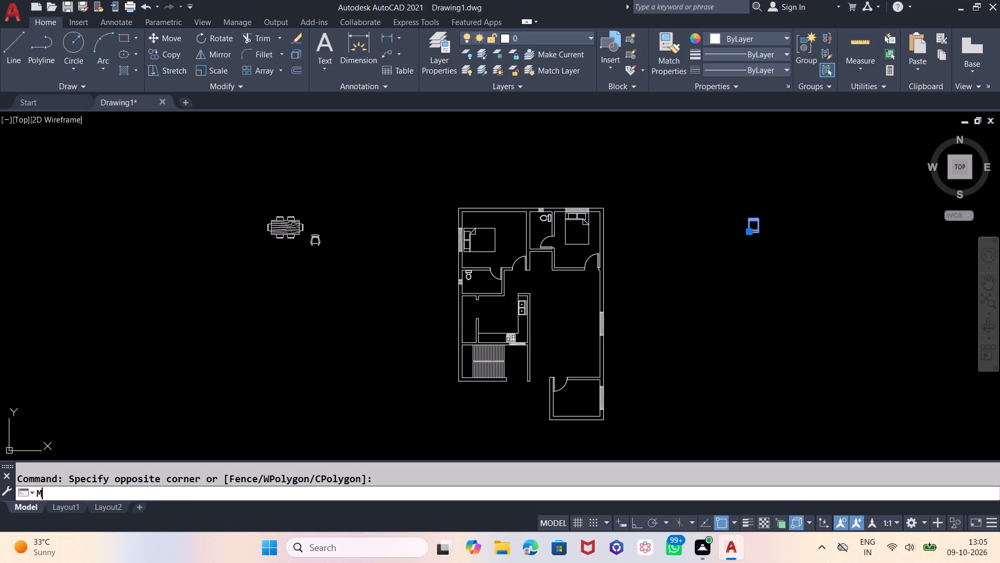
{"action": "left_click", "coordinate": [775, 240]}
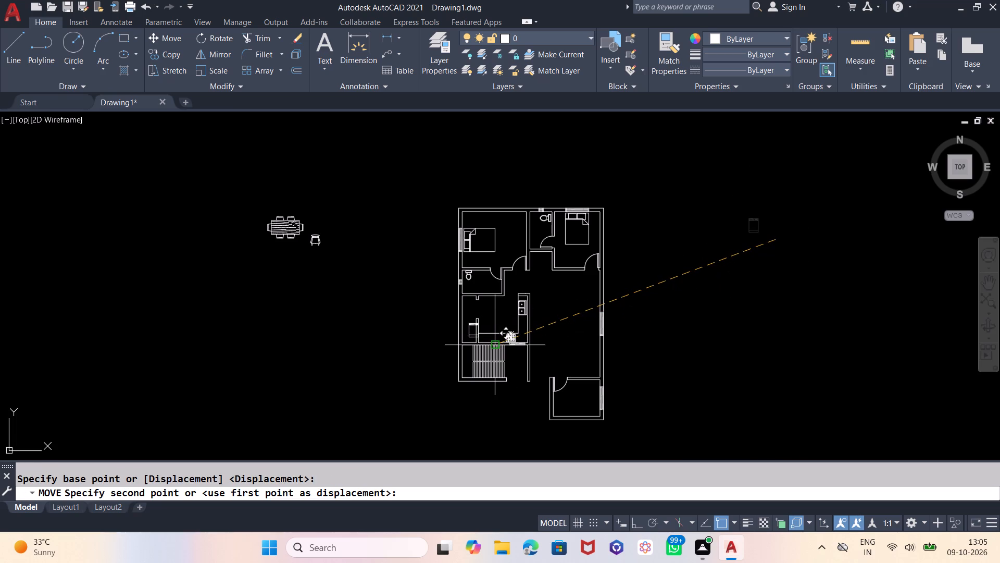
{"action": "scroll", "coordinate": [489, 347], "scroll_direction": "up", "scroll_amount": 2}
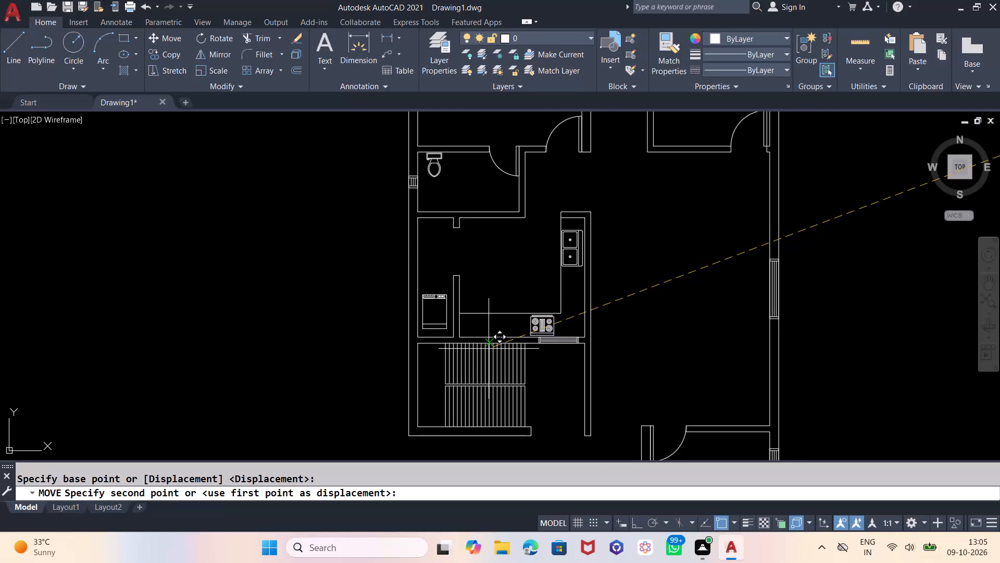
{"action": "left_click", "coordinate": [489, 349]}
{"action": "scroll", "coordinate": [451, 305], "scroll_direction": "down", "scroll_amount": 2}
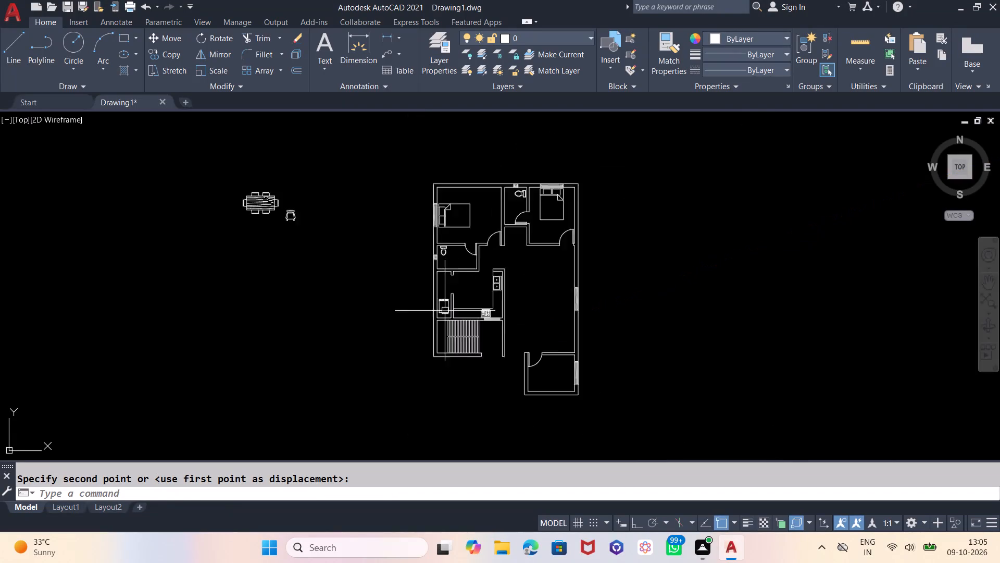
Move the six-seat dining set from outside the plan into the large hall, near the window in its outer wall.
{"action": "scroll", "coordinate": [445, 311], "scroll_direction": "down", "scroll_amount": 1}
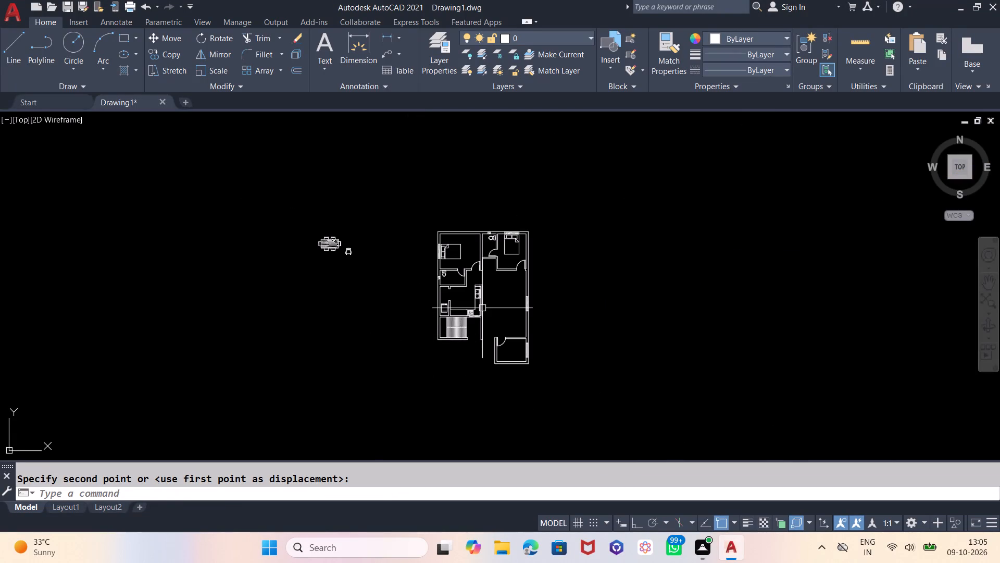
{"action": "scroll", "coordinate": [477, 325], "scroll_direction": "up", "scroll_amount": 1}
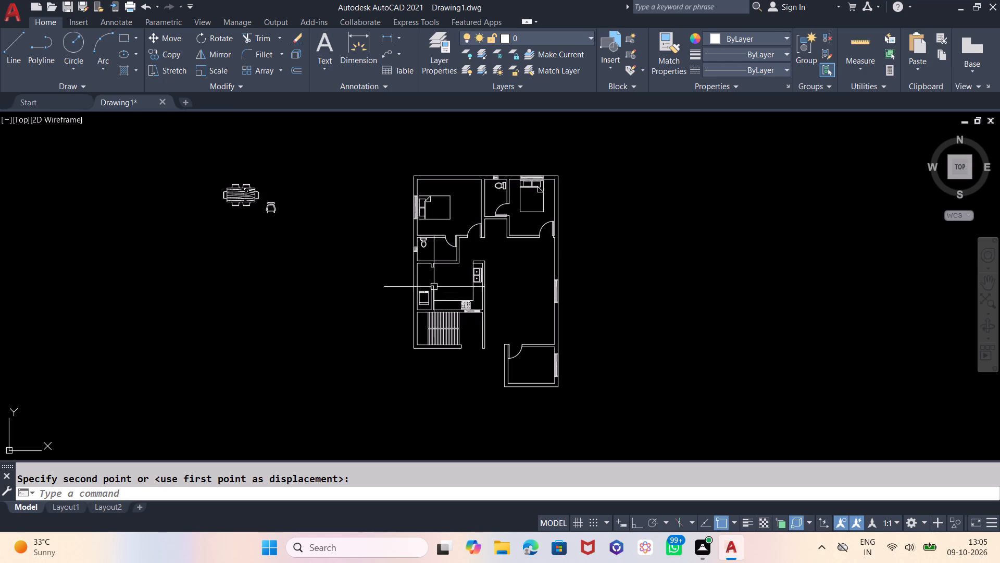
{"action": "left_click", "coordinate": [244, 194]}
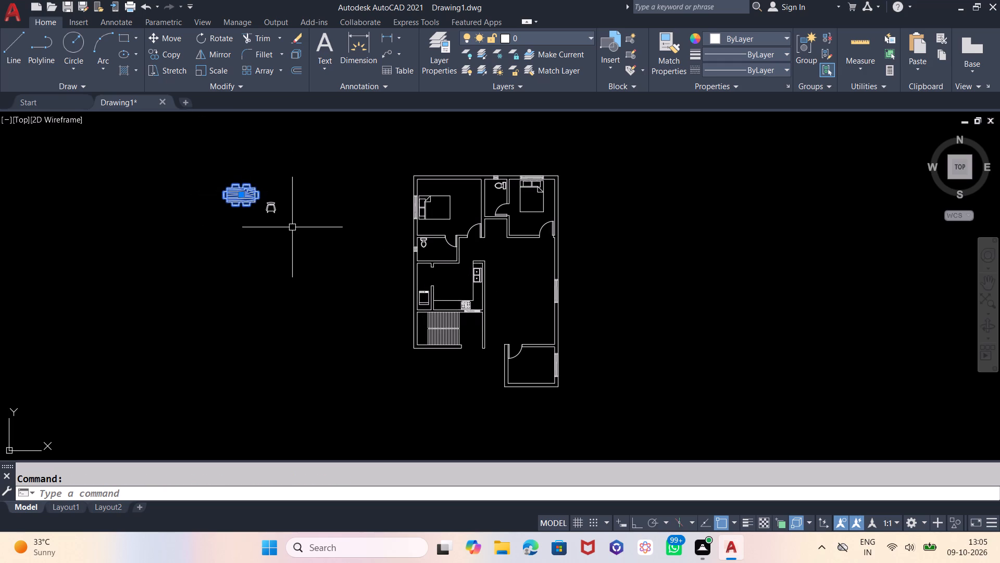
{"action": "key", "text": "m"}
{"action": "key", "text": "Return"}
{"action": "left_click", "coordinate": [194, 220]}
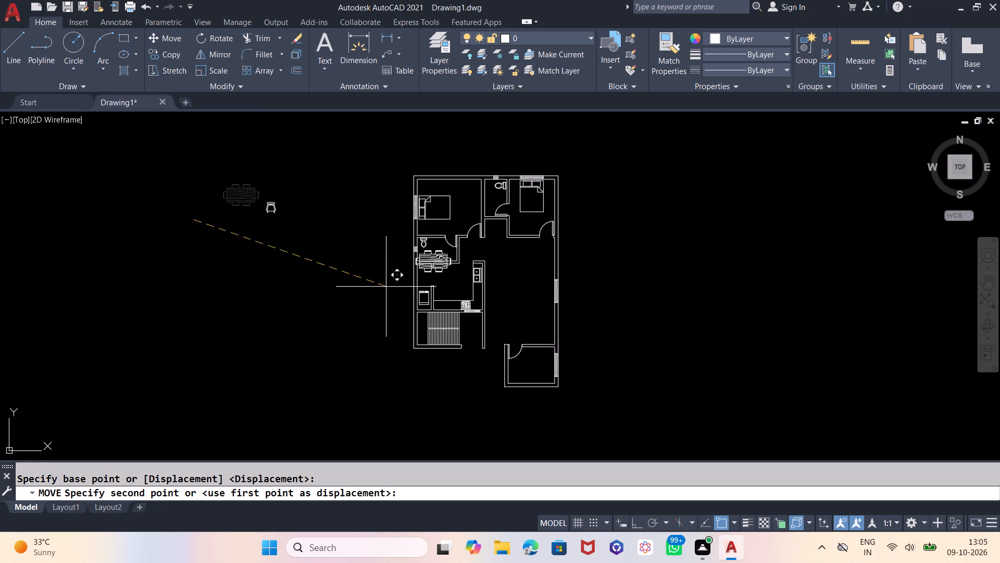
{"action": "left_click", "coordinate": [478, 308]}
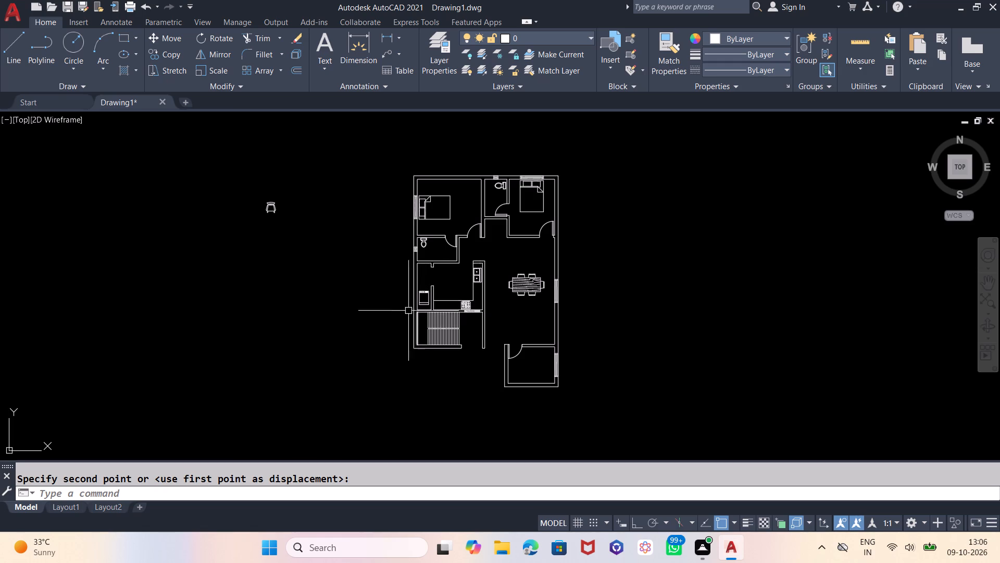
Rotate the loose chair outside the plan a quarter turn clockwise, with Ortho constraining the angle.
{"action": "left_click", "coordinate": [302, 190]}
{"action": "left_click", "coordinate": [260, 227]}
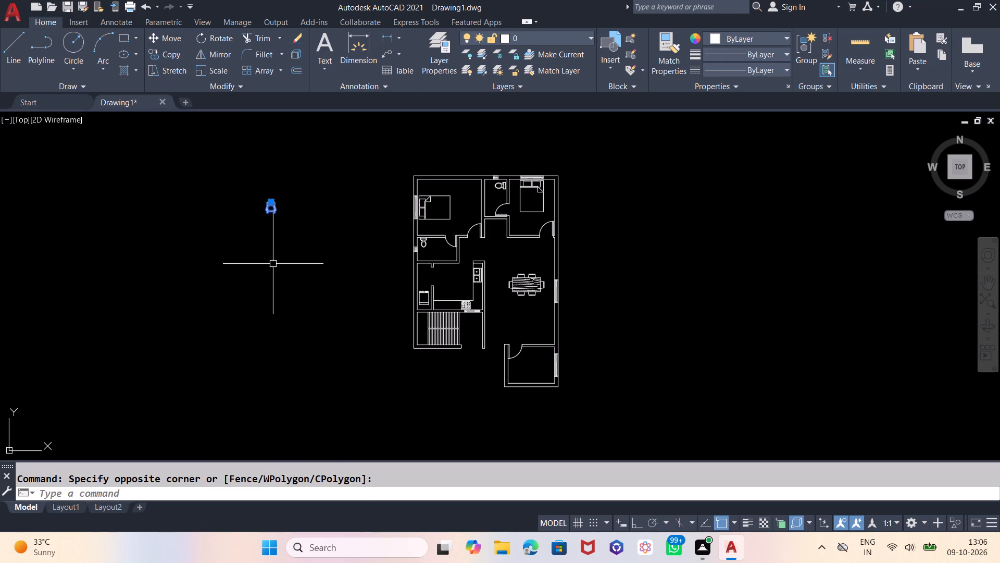
{"action": "type", "text": "RO"}
{"action": "key", "text": "Return"}
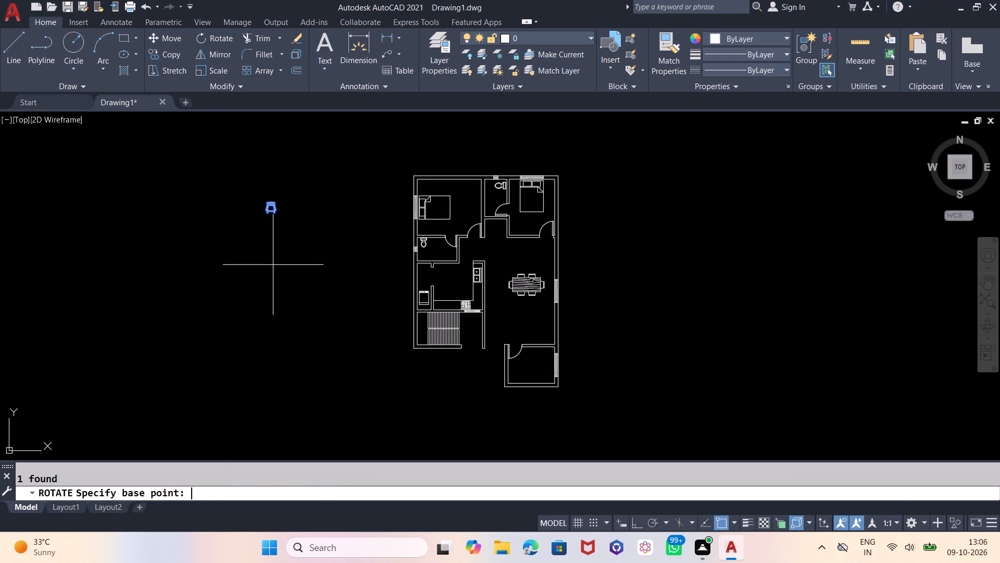
{"action": "left_click", "coordinate": [282, 275]}
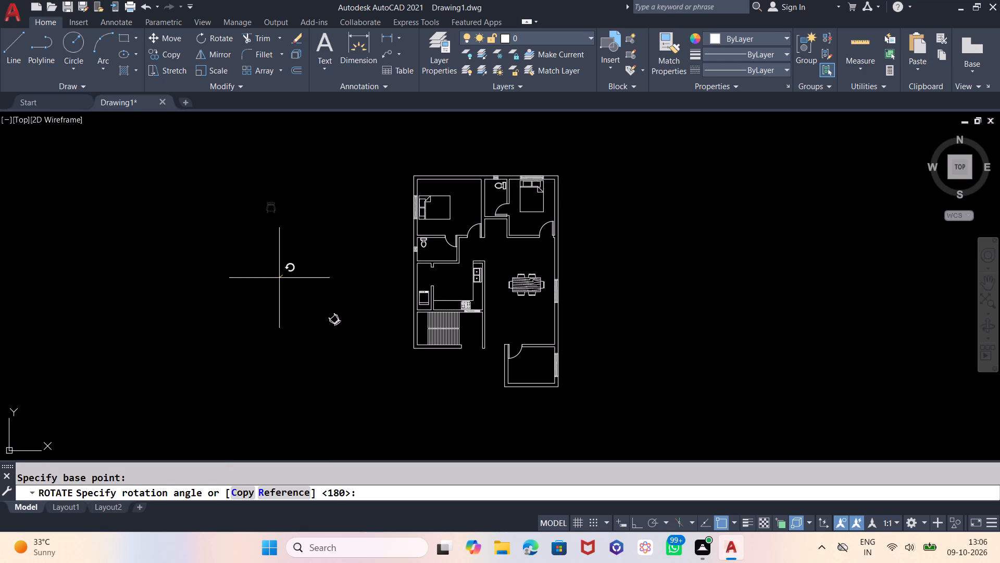
{"action": "key", "text": "F8"}
{"action": "left_click", "coordinate": [283, 276]}
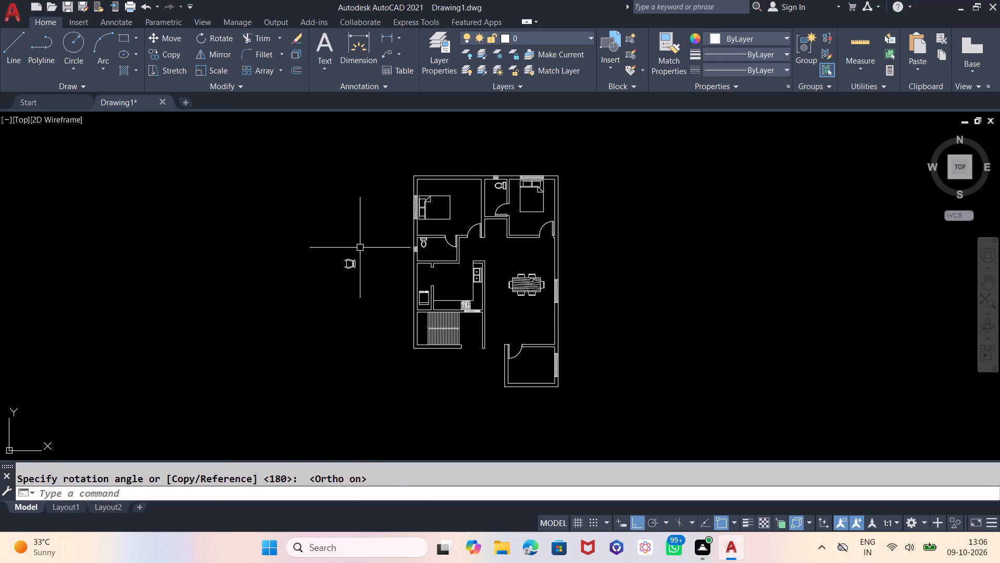
Copy the rotated chair twice into the hall, one above the other along the outer wall below the dining set.
{"action": "left_click_drag", "start_coordinate": [360, 248], "coordinate": [353, 266]}
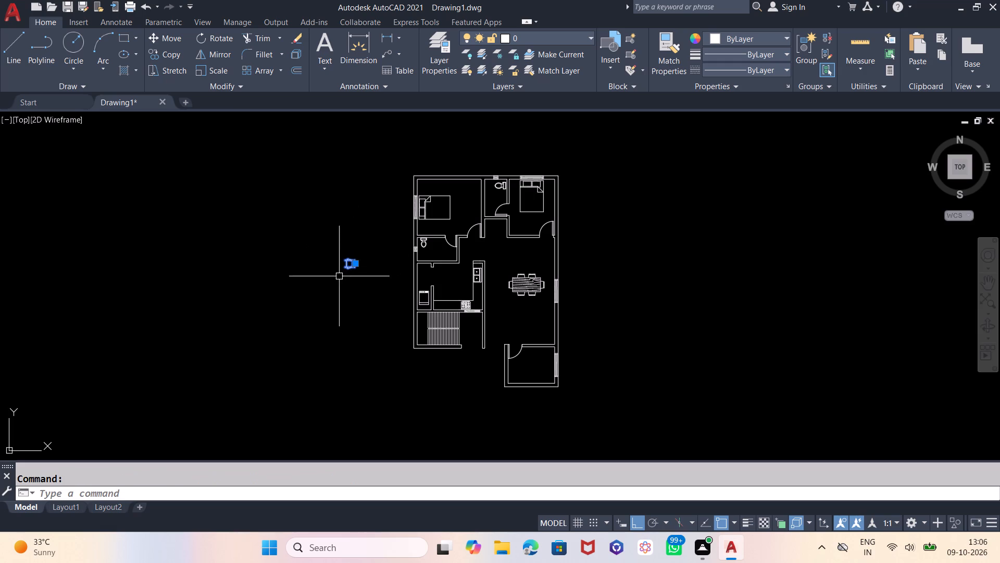
{"action": "type", "text": "CO"}
{"action": "key", "text": "Return"}
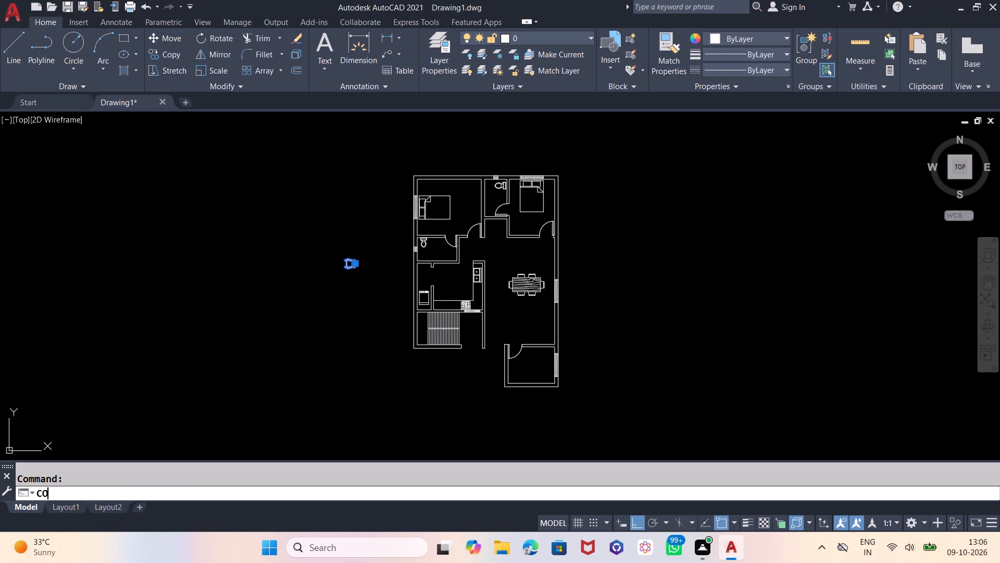
{"action": "left_click", "coordinate": [342, 270]}
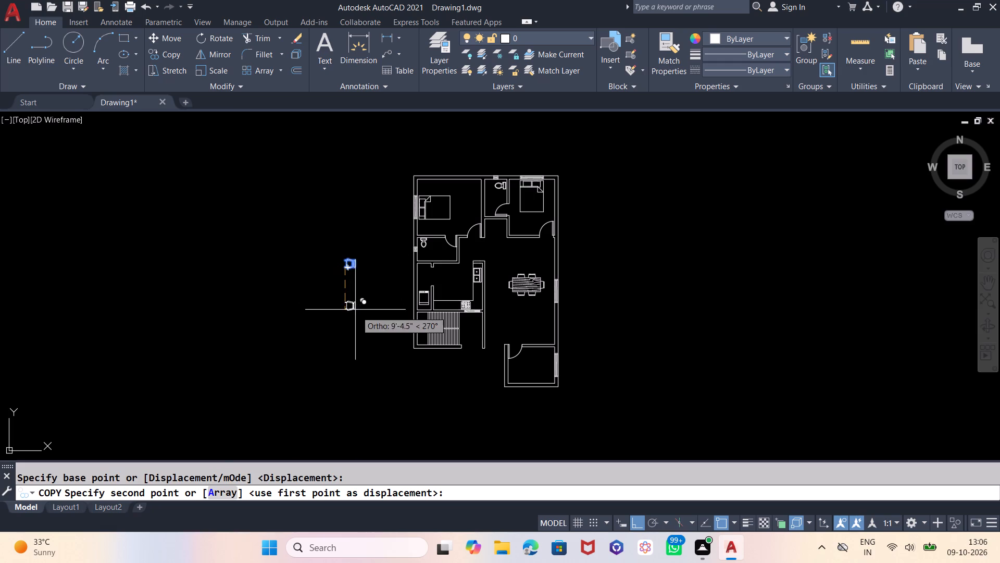
{"action": "key", "text": "F8"}
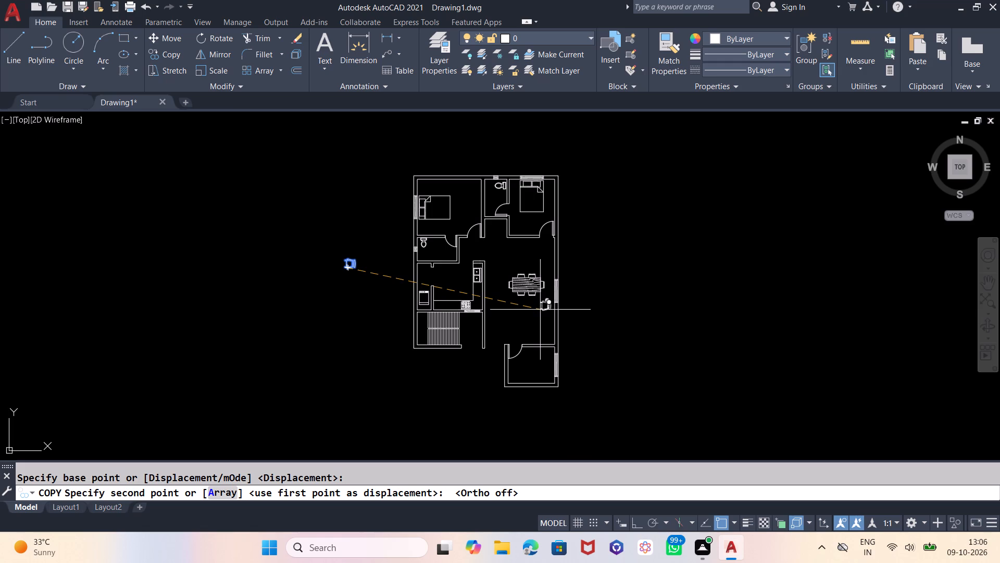
{"action": "left_click", "coordinate": [541, 313]}
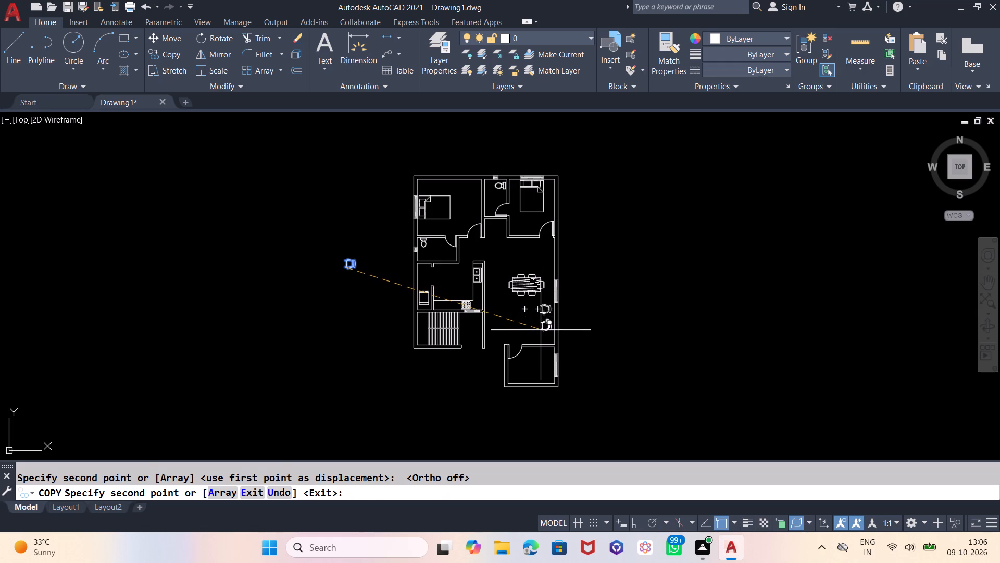
{"action": "left_click", "coordinate": [541, 330]}
{"action": "key", "text": "Escape"}
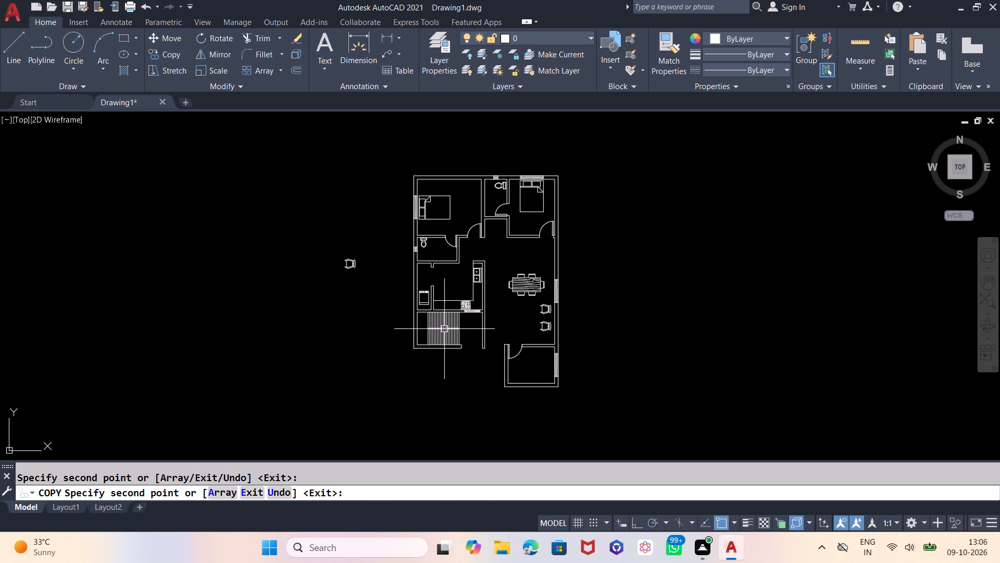
Delete the original chair left outside the plan.
{"action": "left_click_drag", "start_coordinate": [367, 249], "coordinate": [354, 256]}
{"action": "left_click", "coordinate": [332, 280]}
{"action": "key", "text": "Delete"}
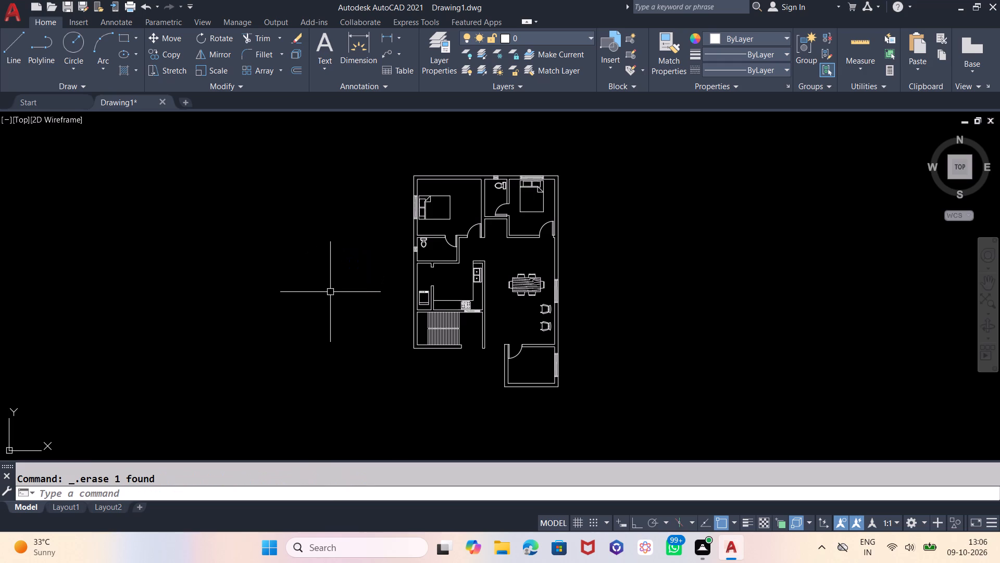
Open DesignCenter and go back to the folder of sample drawings.
{"action": "type", "text": "DC"}
{"action": "key", "text": "Return"}
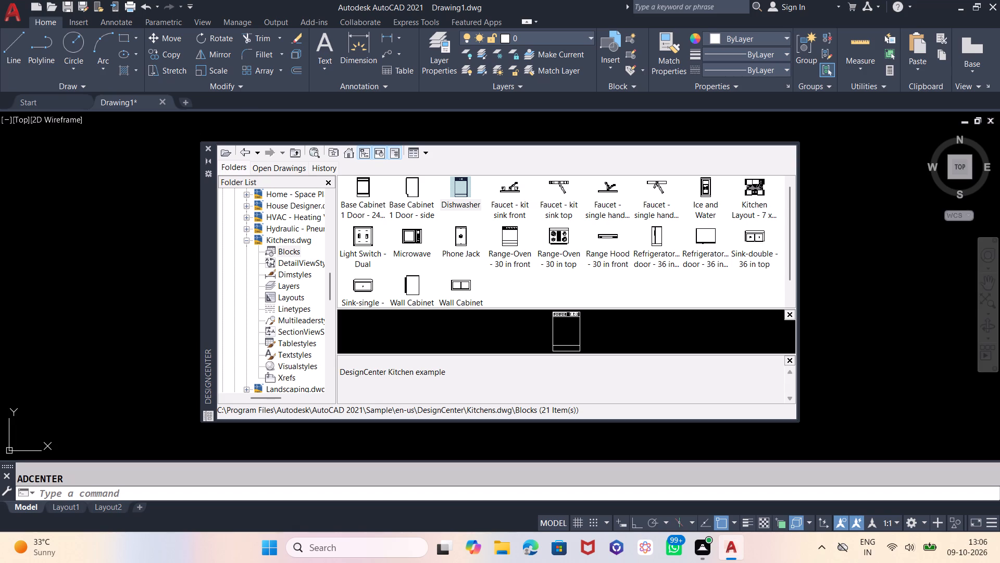
{"action": "left_click", "coordinate": [244, 149]}
{"action": "left_click", "coordinate": [246, 151]}
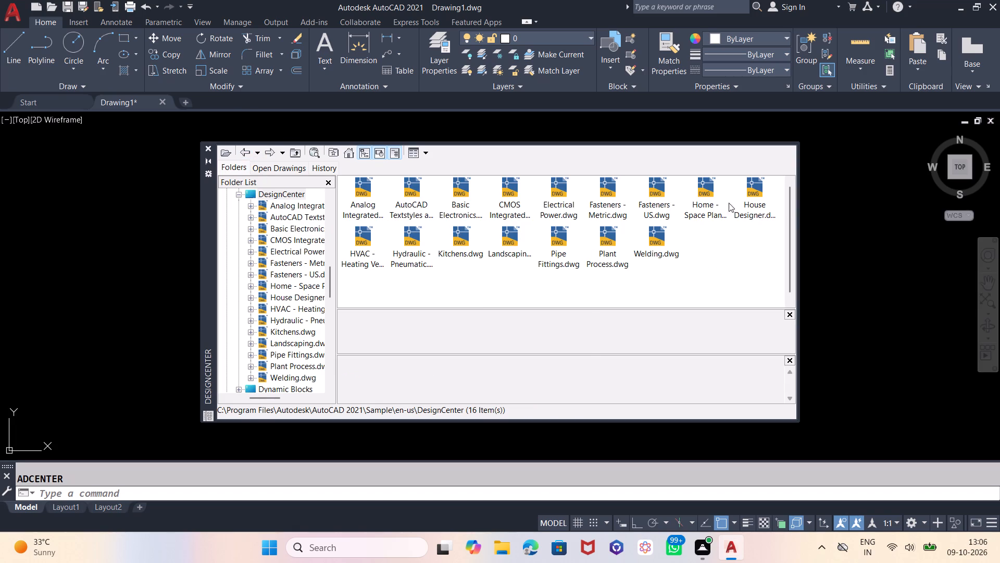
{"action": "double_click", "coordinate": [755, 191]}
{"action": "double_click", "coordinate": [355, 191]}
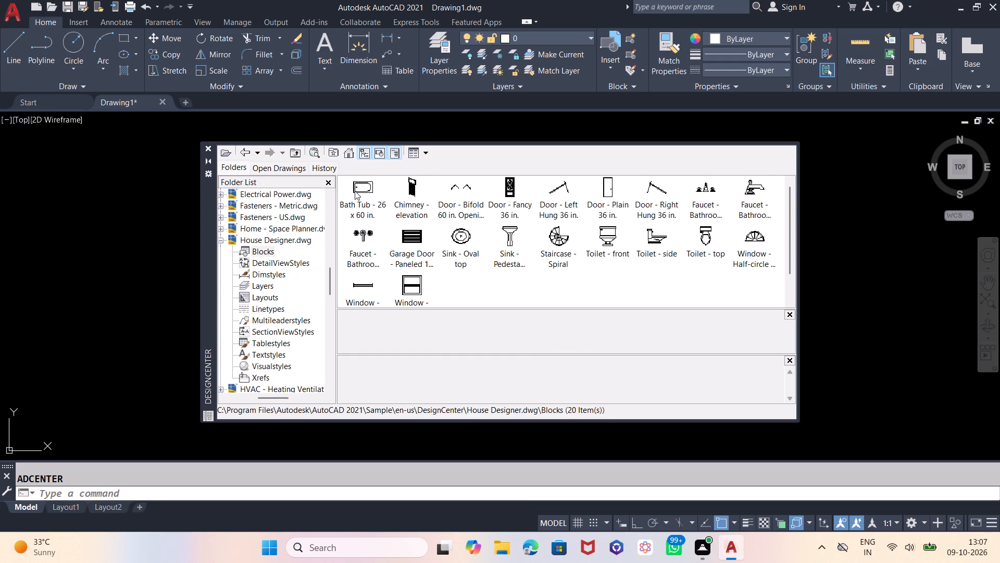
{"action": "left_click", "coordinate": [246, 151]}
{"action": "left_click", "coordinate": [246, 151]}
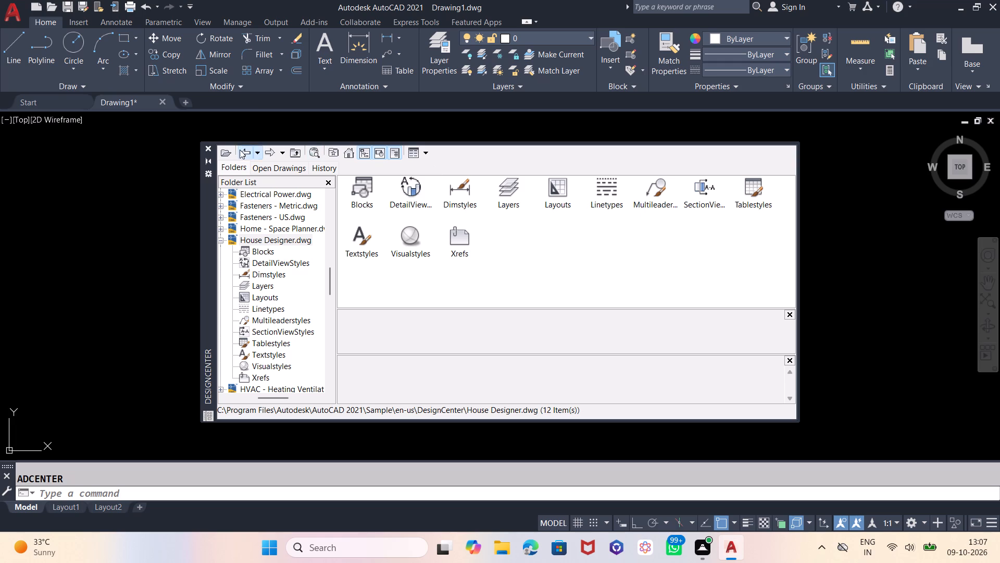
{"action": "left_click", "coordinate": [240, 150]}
Insert the Chair - Desk block from Home - Space Planner.dwg into the empty area outside the plan.
{"action": "double_click", "coordinate": [699, 188]}
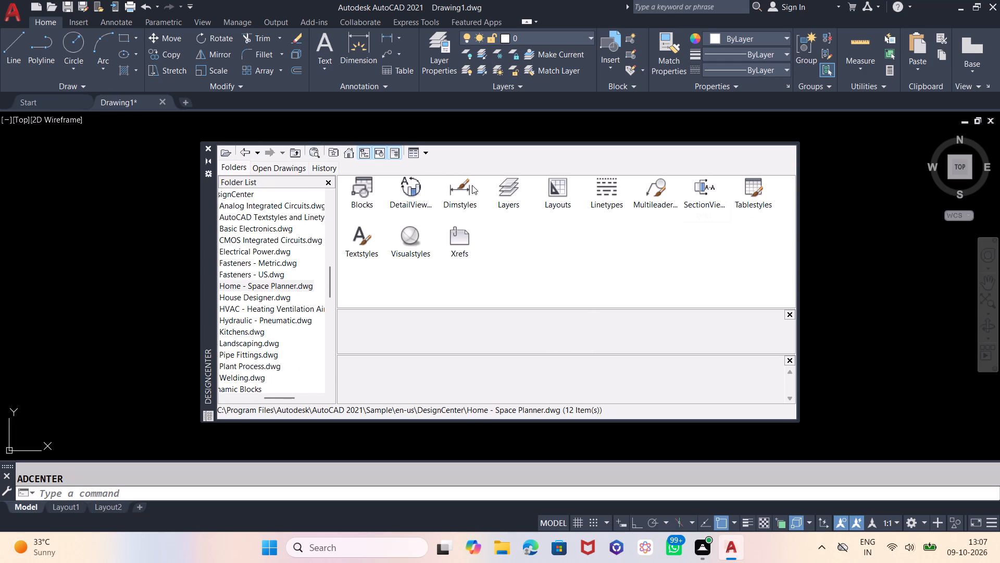
{"action": "double_click", "coordinate": [362, 180]}
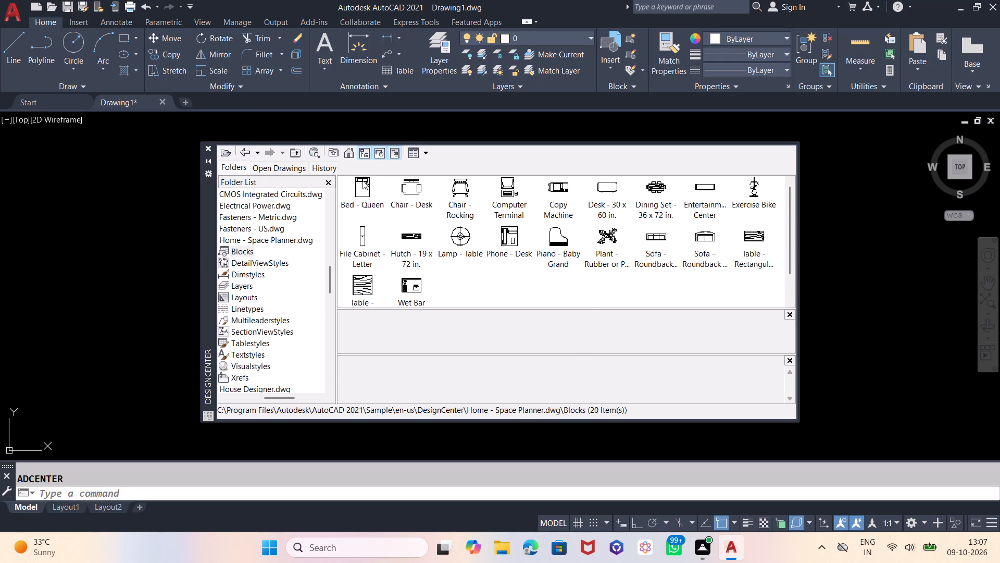
{"action": "left_click_drag", "start_coordinate": [411, 188], "coordinate": [370, 221]}
{"action": "left_click_drag", "start_coordinate": [370, 221], "coordinate": [145, 246]}
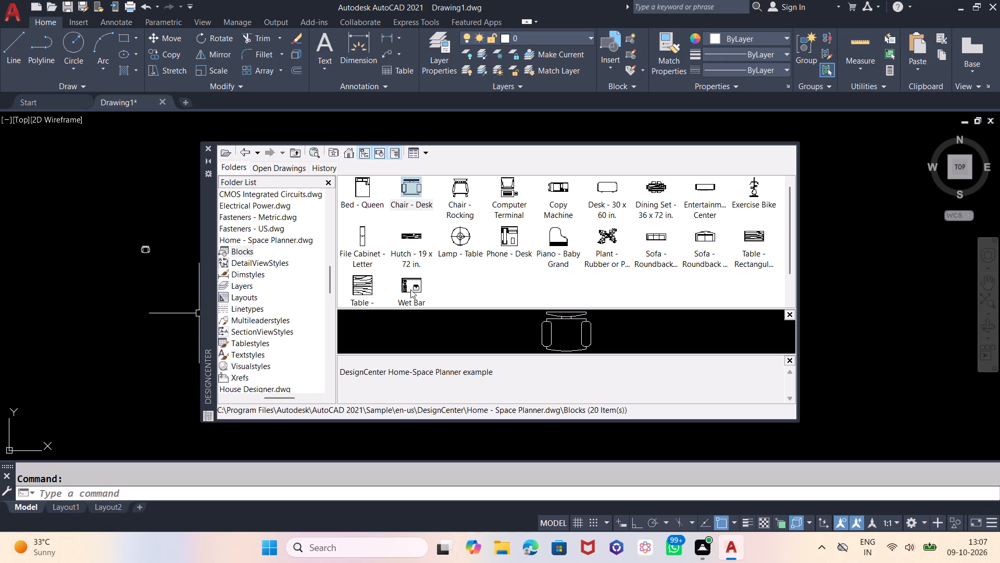
Insert the square wood-grain Table block outside the plan below the desk chair, and close DesignCenter.
{"action": "left_click_drag", "start_coordinate": [365, 278], "coordinate": [156, 288]}
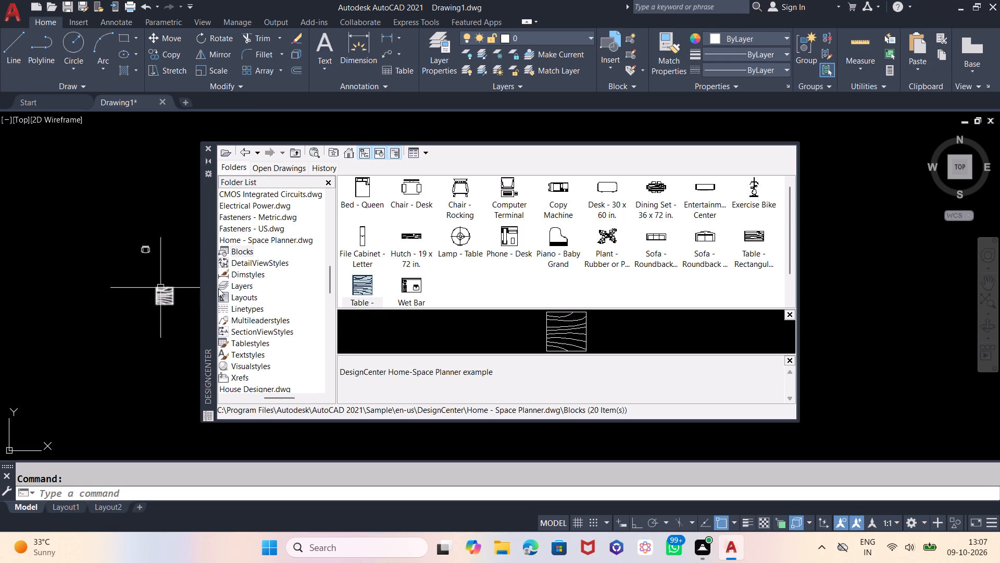
{"action": "left_click", "coordinate": [206, 145]}
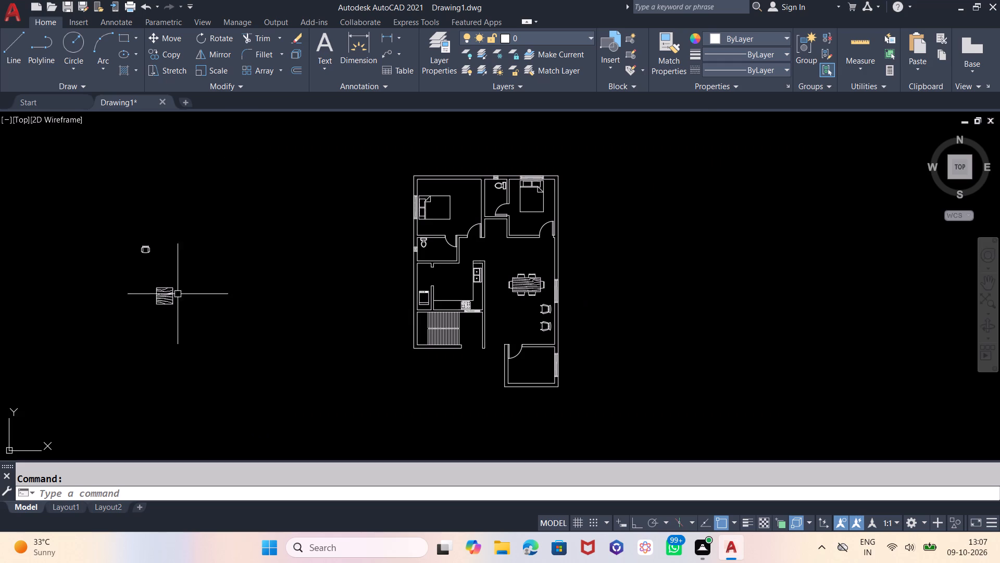
Move the square table from outside the plan into the small room below the hall, at its window wall.
{"action": "scroll", "coordinate": [174, 295], "scroll_direction": "up", "scroll_amount": 1}
{"action": "left_click_drag", "start_coordinate": [182, 263], "coordinate": [173, 274]}
{"action": "left_click", "coordinate": [127, 325]}
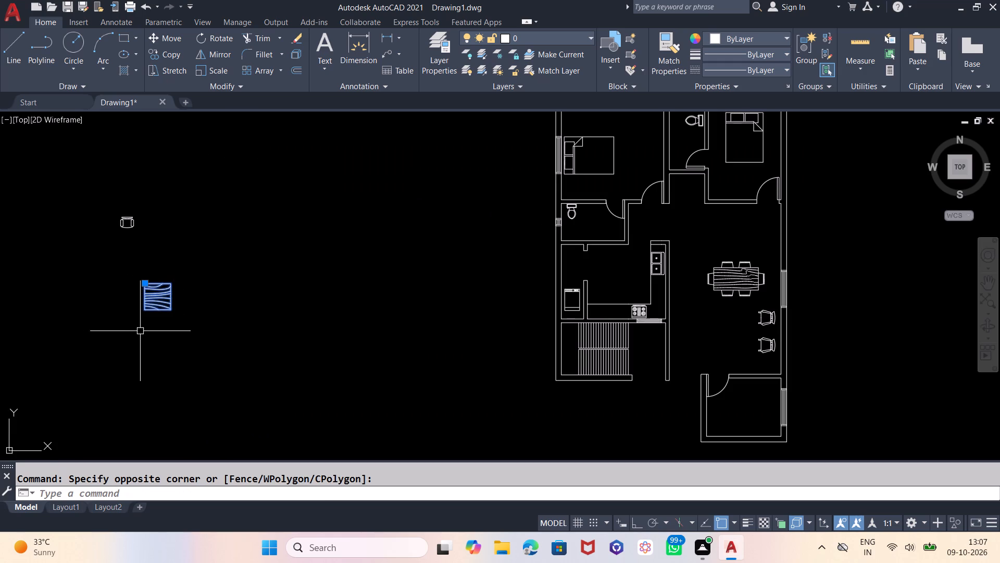
{"action": "key", "text": "m"}
{"action": "key", "text": "Return"}
{"action": "left_click_drag", "start_coordinate": [158, 329], "coordinate": [164, 335]}
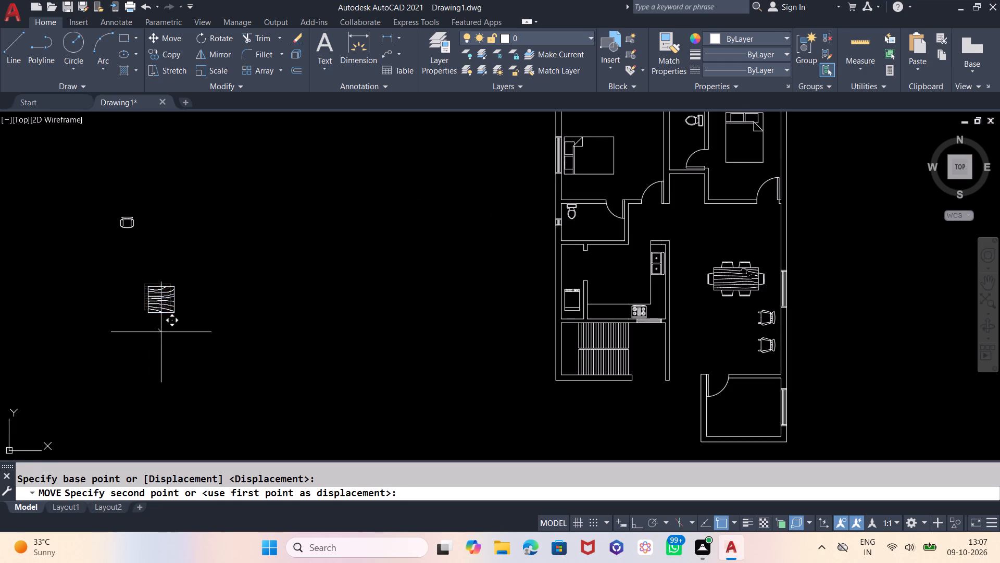
{"action": "left_click_drag", "start_coordinate": [164, 335], "coordinate": [167, 337]}
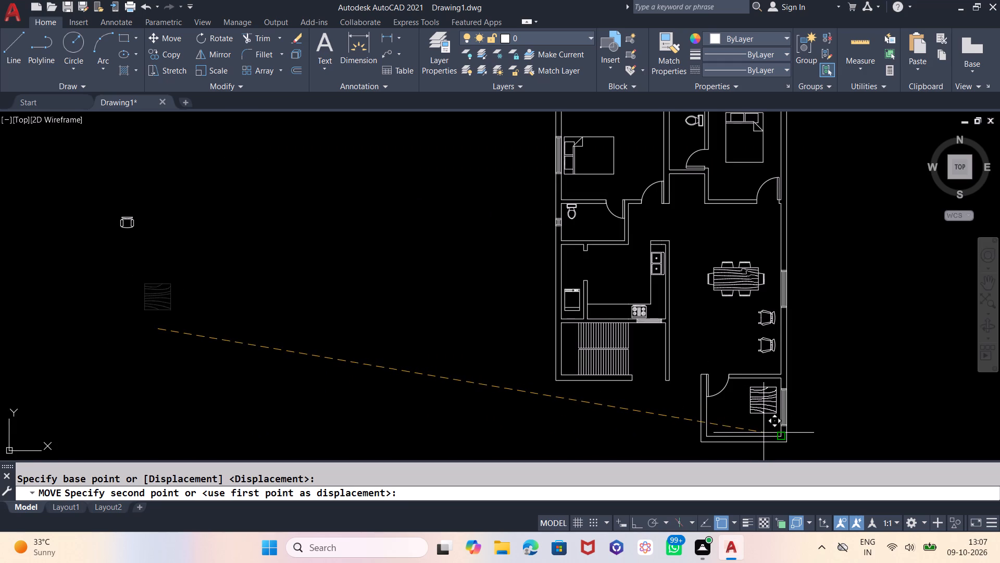
{"action": "left_click", "coordinate": [764, 430]}
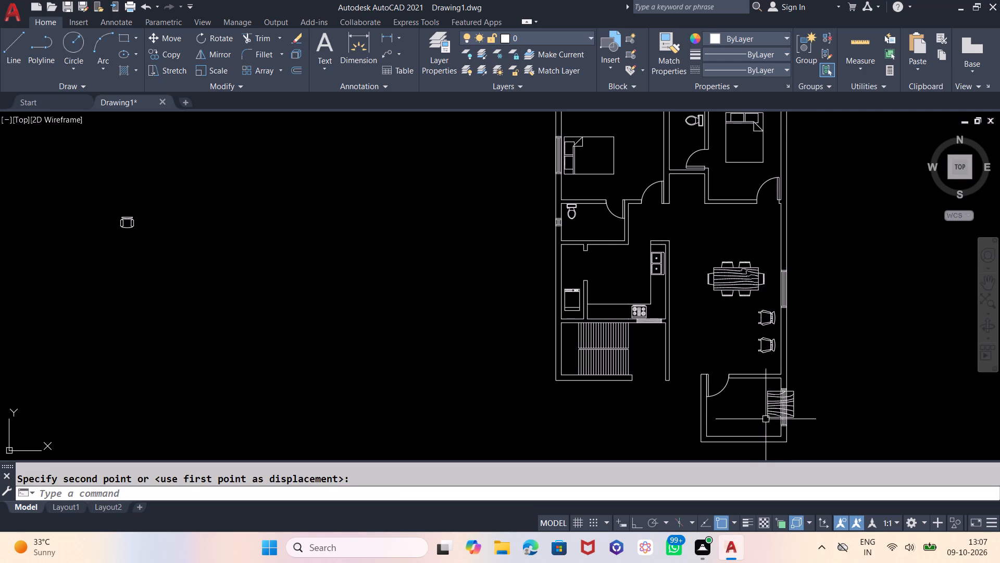
Scale the square table down slightly, freehand, about a point inside the small room.
{"action": "left_click", "coordinate": [768, 416]}
{"action": "type", "text": "SC"}
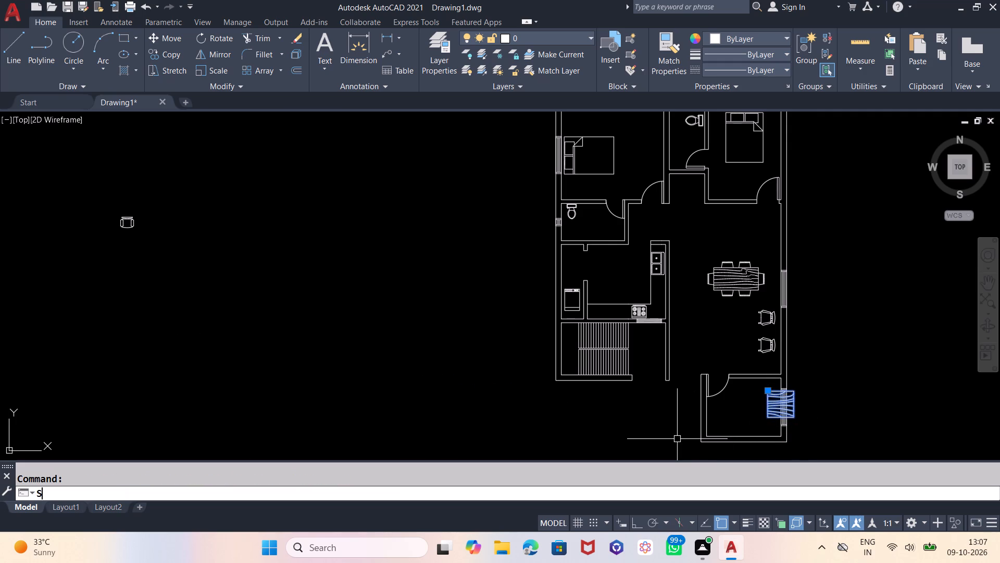
{"action": "key", "text": "Return"}
{"action": "left_click", "coordinate": [747, 420]}
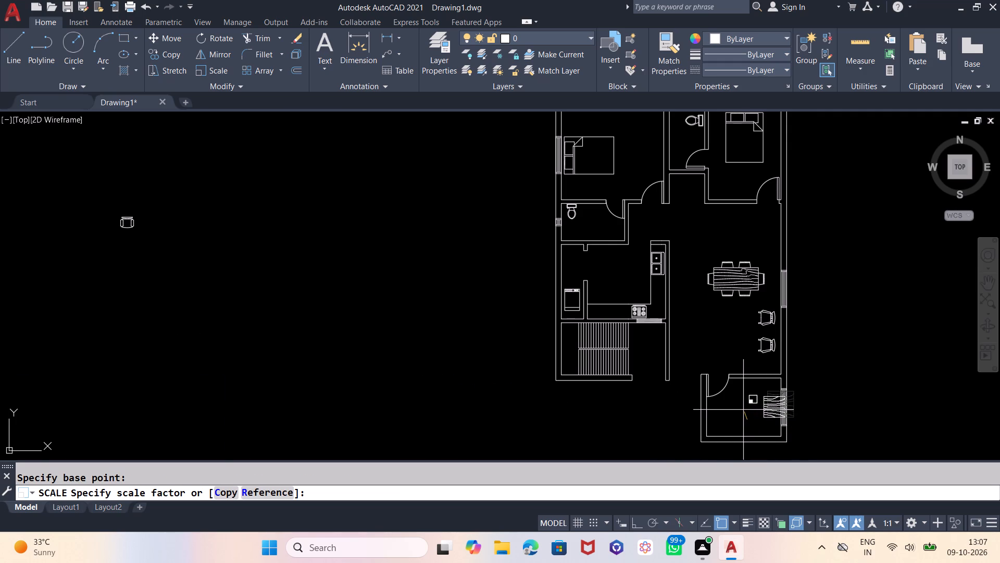
{"action": "left_click", "coordinate": [741, 411]}
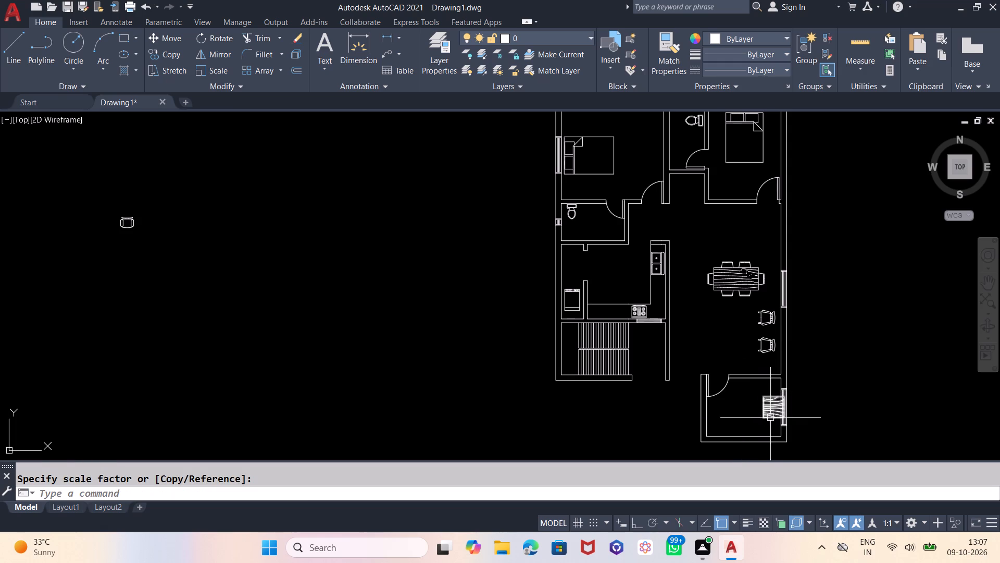
Move the square wood-grain table slightly away from the window wall, up against the upper wall of the small room.
{"action": "left_click", "coordinate": [771, 412]}
{"action": "key", "text": "m"}
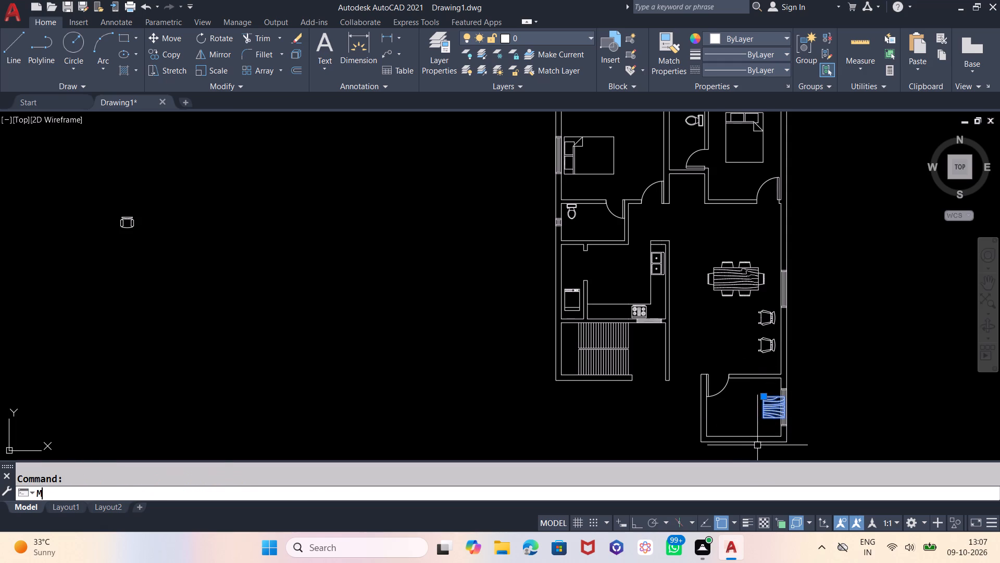
{"action": "key", "text": "Return"}
{"action": "left_click", "coordinate": [758, 422]}
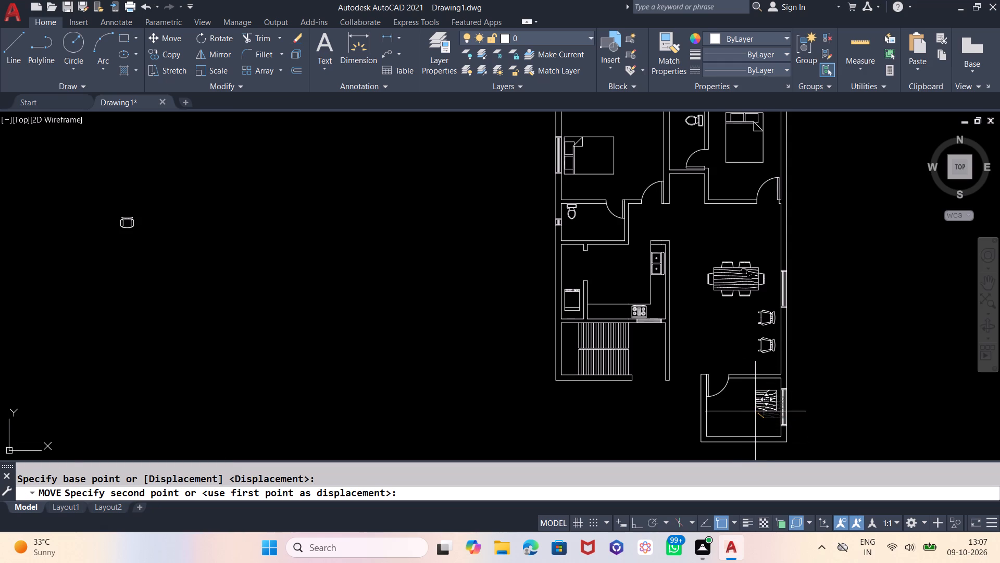
{"action": "left_click", "coordinate": [756, 403]}
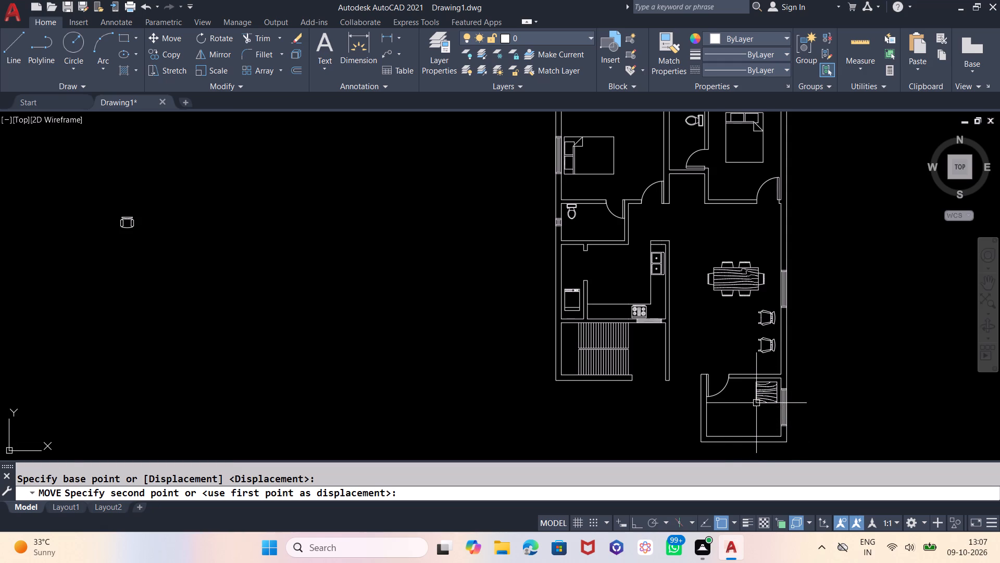
Rotate the desk chair outside the plan a quarter turn clockwise, with Ortho on.
{"action": "left_click", "coordinate": [142, 210]}
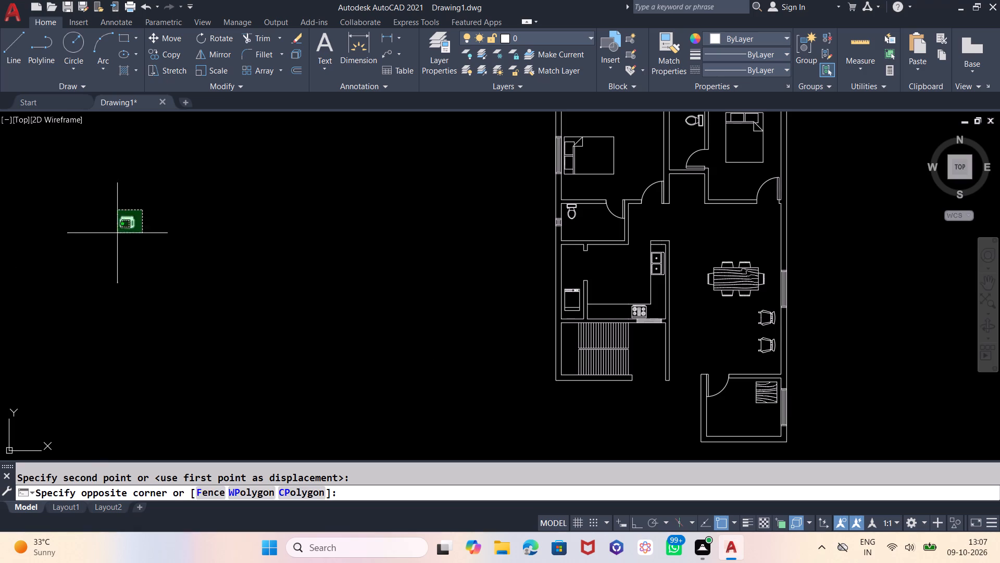
{"action": "left_click", "coordinate": [117, 234]}
{"action": "type", "text": "RO"}
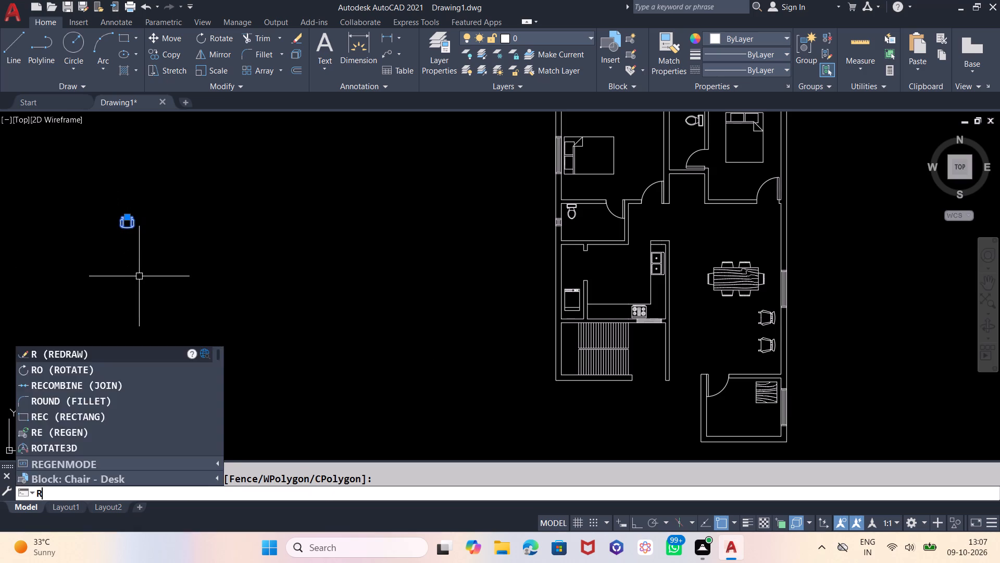
{"action": "key", "text": "Return"}
{"action": "left_click_drag", "start_coordinate": [139, 283], "coordinate": [148, 285]}
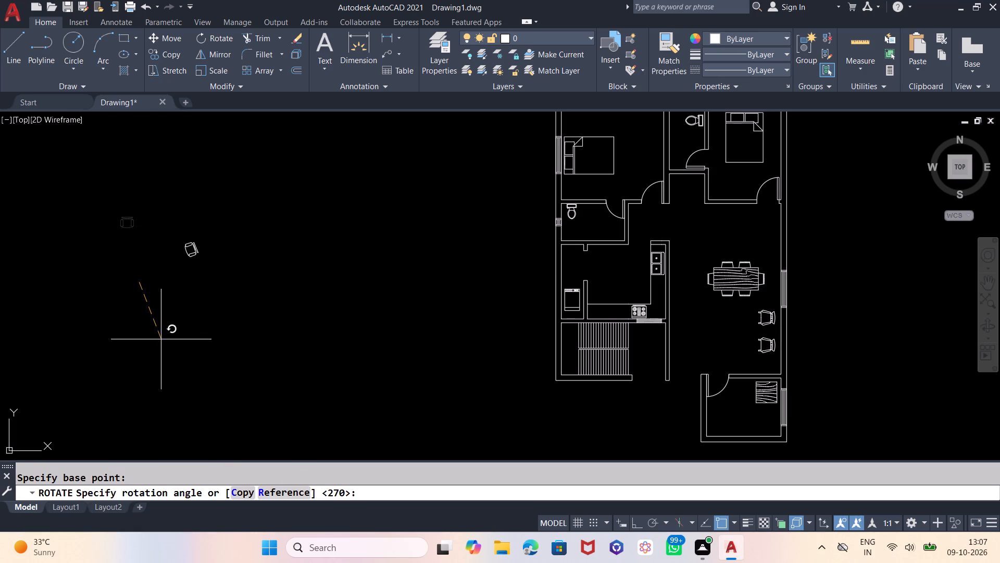
{"action": "key", "text": "F8"}
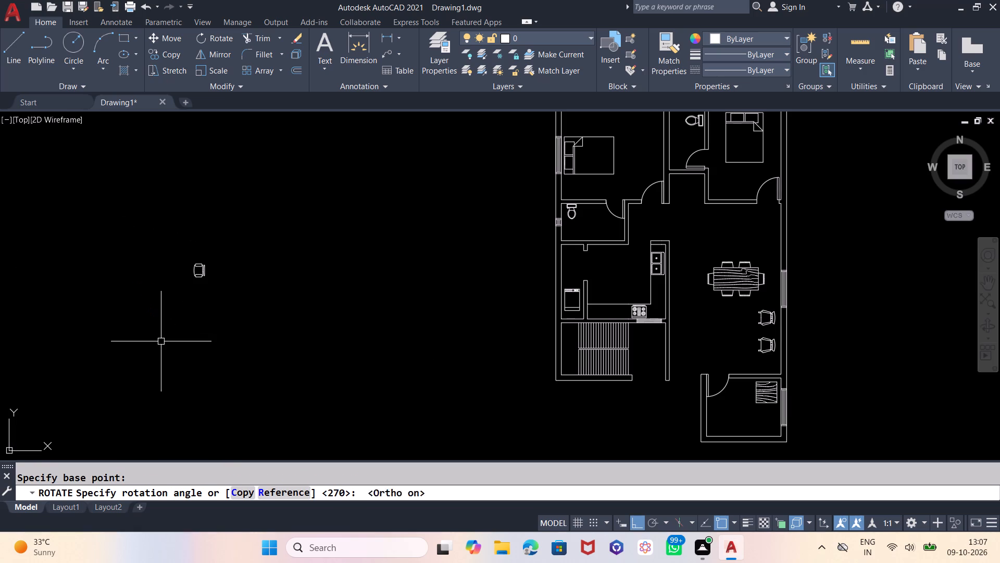
{"action": "left_click", "coordinate": [161, 341]}
Move the desk chair from outside the plan into the small room, just below the square table, with Ortho off.
{"action": "left_click_drag", "start_coordinate": [231, 246], "coordinate": [202, 281]}
{"action": "left_click", "coordinate": [186, 297]}
{"action": "key", "text": "m"}
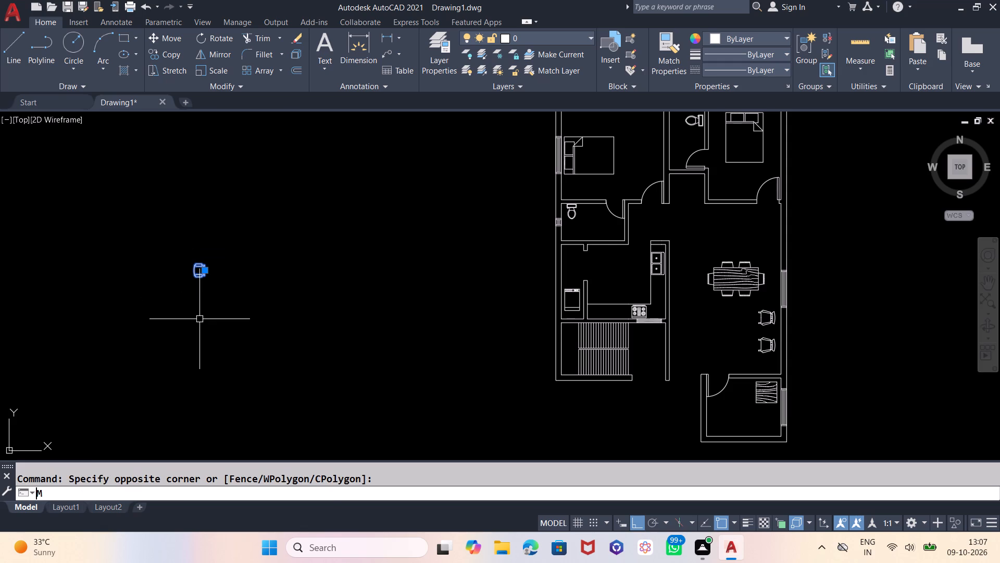
{"action": "key", "text": "Return"}
{"action": "left_click_drag", "start_coordinate": [197, 309], "coordinate": [208, 318]}
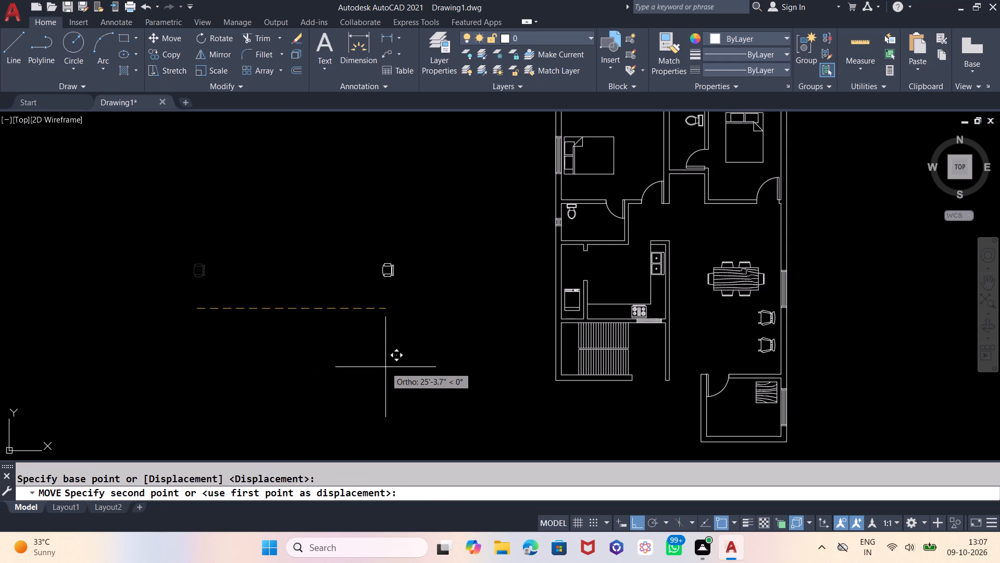
{"action": "key", "text": "F8"}
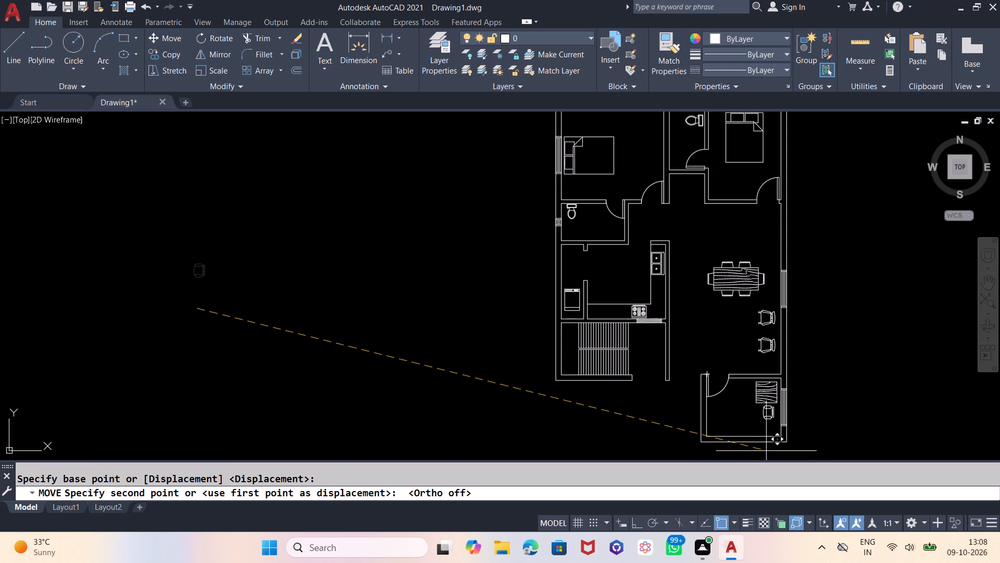
{"action": "left_click", "coordinate": [768, 453]}
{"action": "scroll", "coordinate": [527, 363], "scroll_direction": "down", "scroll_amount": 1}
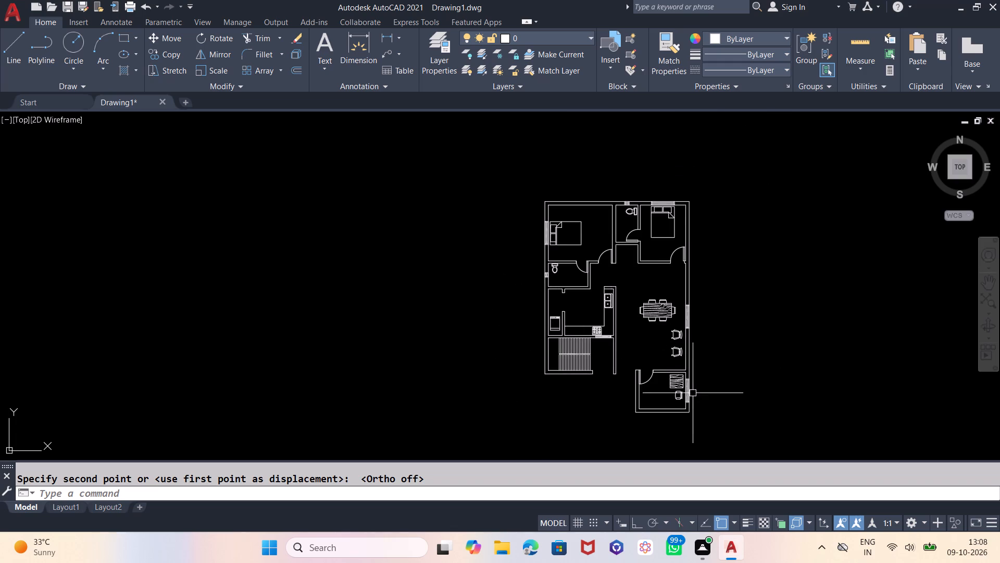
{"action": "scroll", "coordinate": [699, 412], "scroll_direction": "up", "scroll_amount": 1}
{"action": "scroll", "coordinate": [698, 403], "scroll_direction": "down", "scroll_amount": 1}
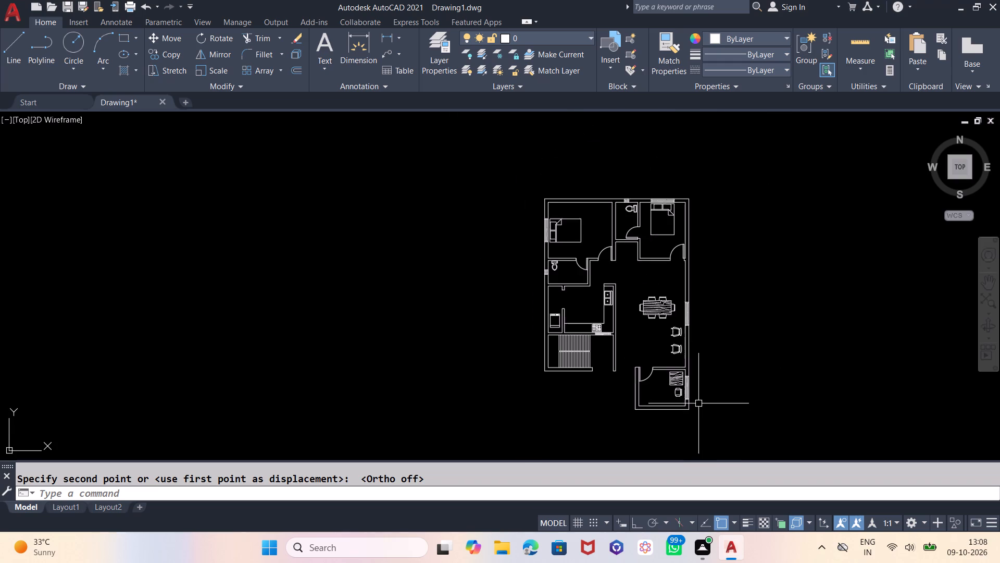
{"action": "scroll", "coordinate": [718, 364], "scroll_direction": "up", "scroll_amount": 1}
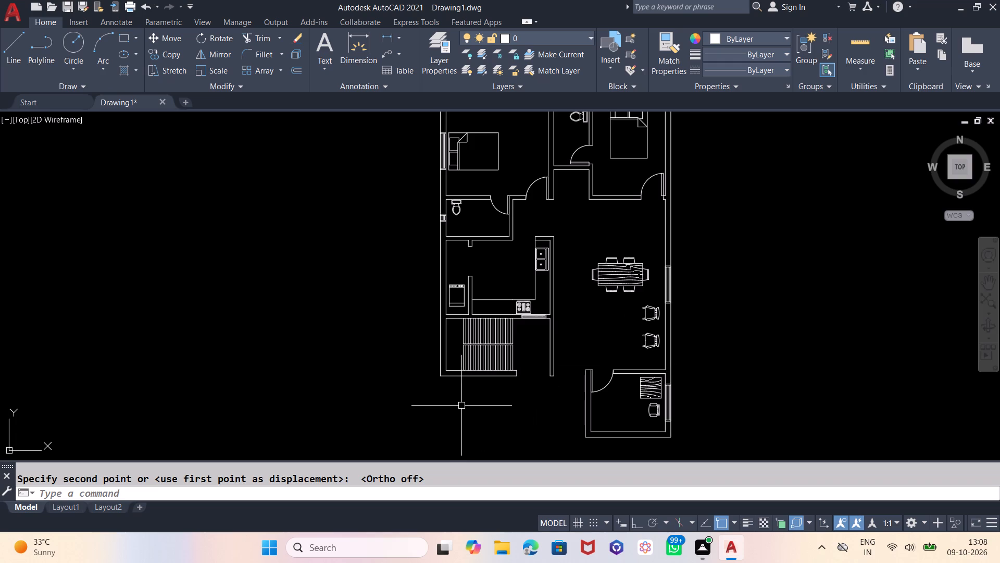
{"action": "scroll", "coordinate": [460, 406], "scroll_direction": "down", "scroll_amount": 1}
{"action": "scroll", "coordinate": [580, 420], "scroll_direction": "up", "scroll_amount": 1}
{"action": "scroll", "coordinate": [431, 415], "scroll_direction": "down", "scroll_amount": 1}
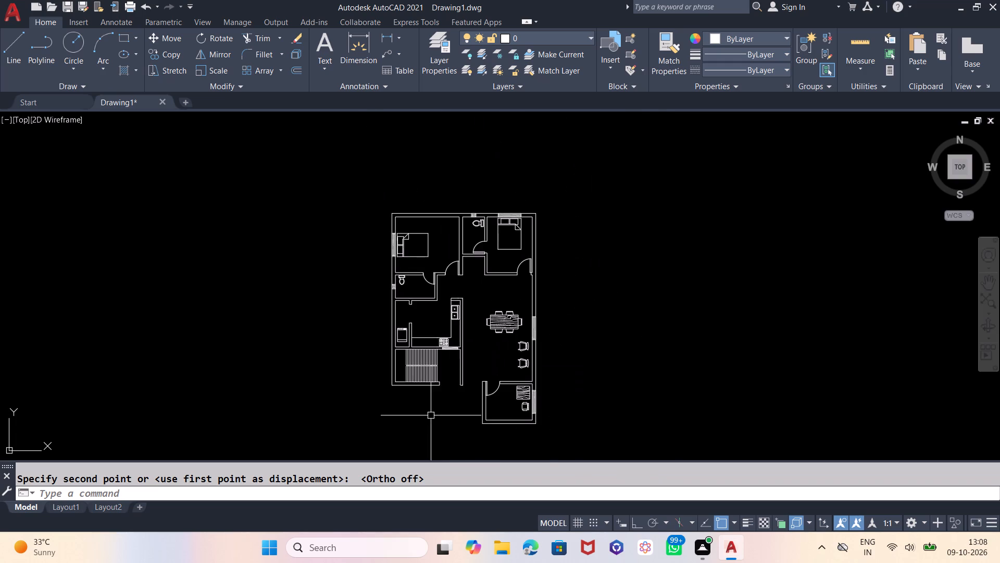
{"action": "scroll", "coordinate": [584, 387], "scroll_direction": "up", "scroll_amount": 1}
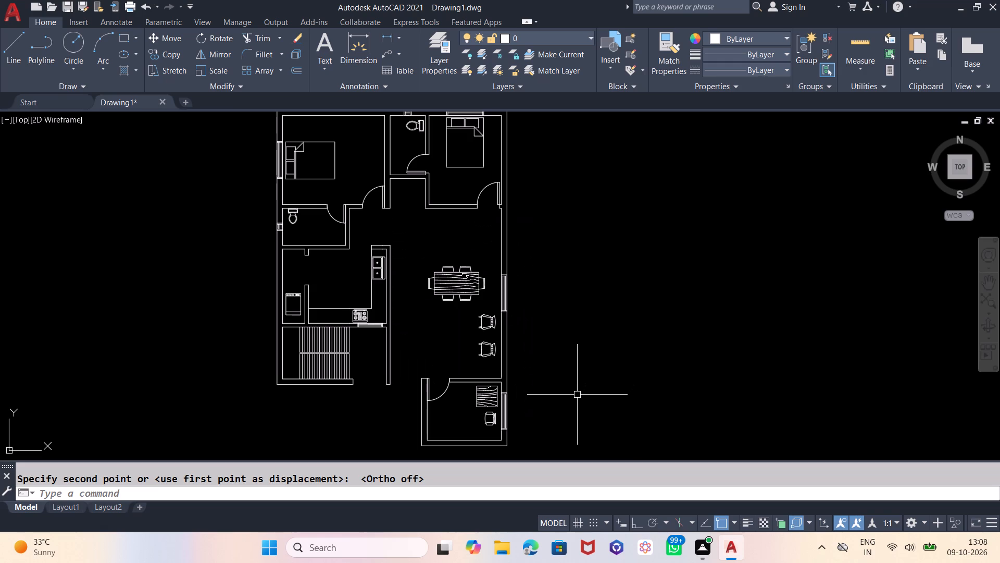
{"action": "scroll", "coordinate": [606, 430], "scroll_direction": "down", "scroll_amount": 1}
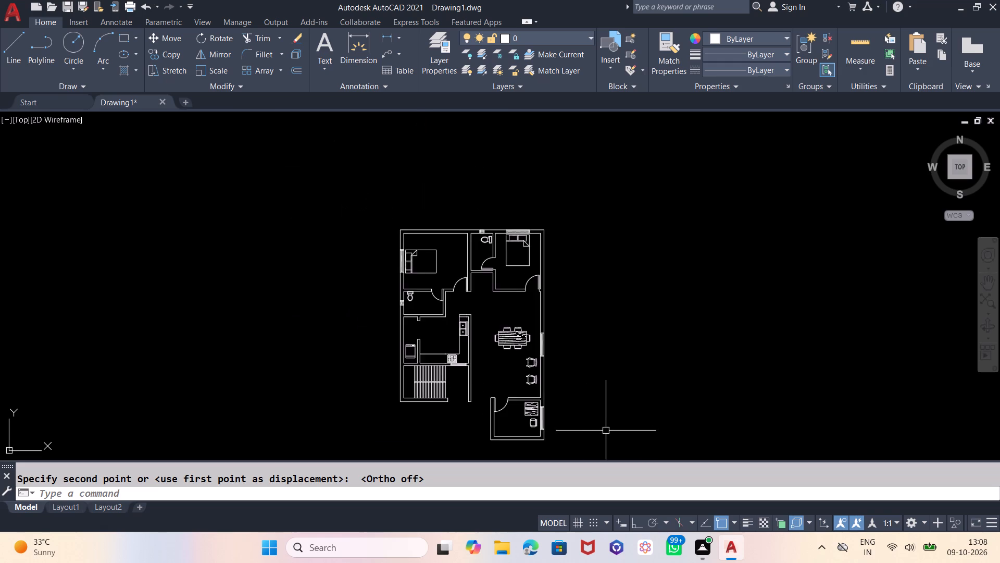
Dimension the vertical extent of the upper-left bedroom's door-side wall, placing the dimension line outside the plan beyond the window wall.
{"action": "scroll", "coordinate": [584, 403], "scroll_direction": "up", "scroll_amount": 1}
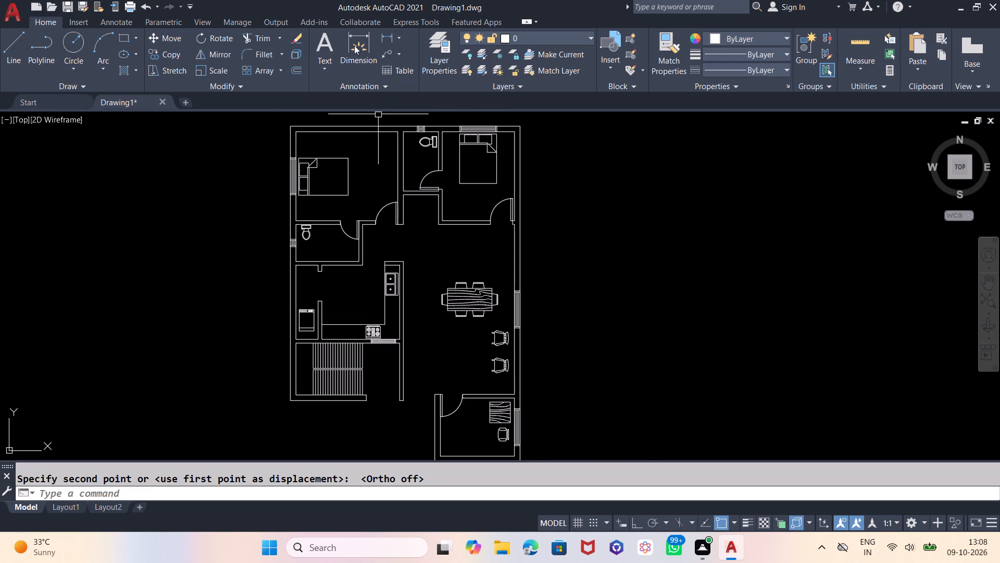
{"action": "left_click", "coordinate": [354, 41]}
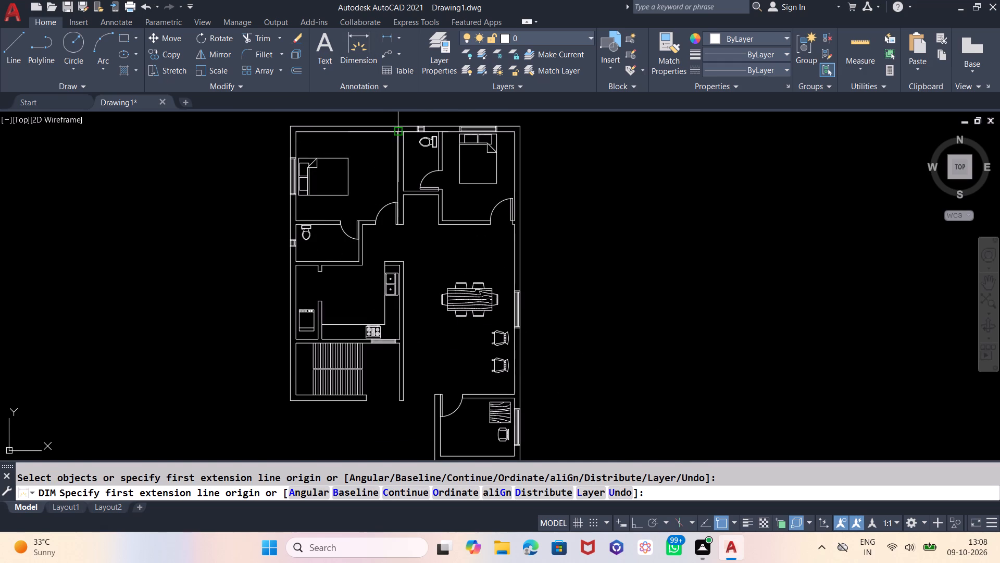
{"action": "left_click", "coordinate": [395, 134]}
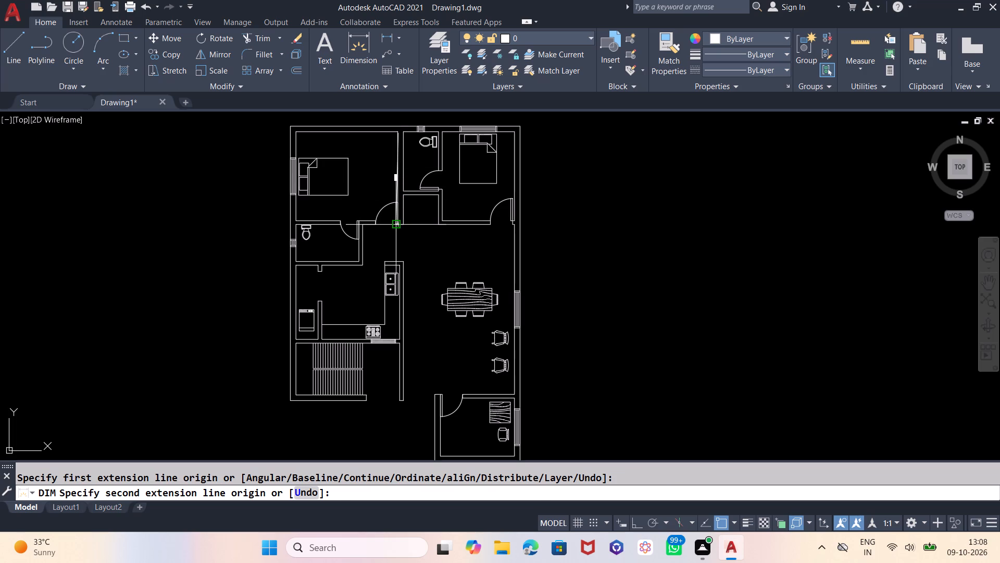
{"action": "left_click", "coordinate": [395, 225]}
{"action": "left_click", "coordinate": [254, 226]}
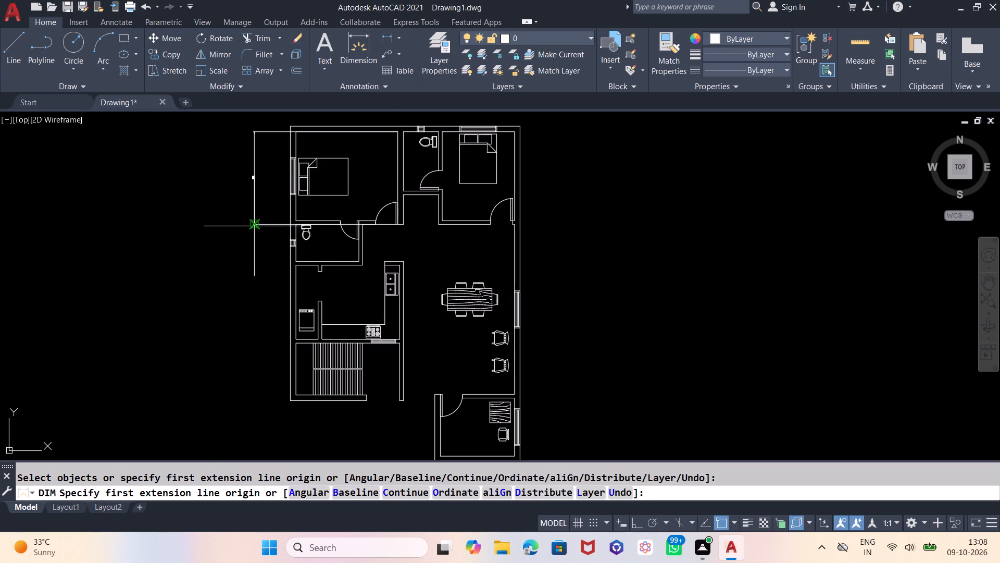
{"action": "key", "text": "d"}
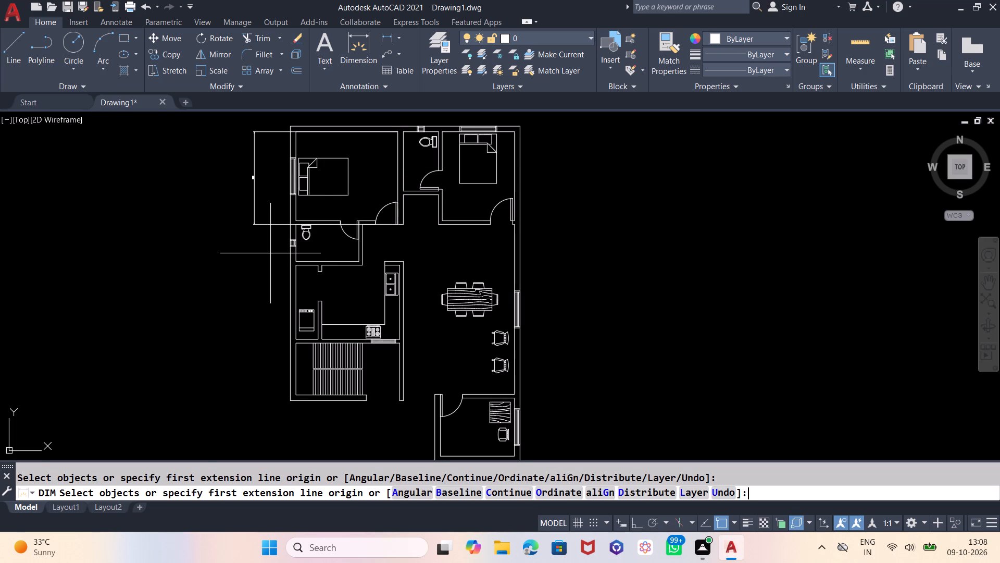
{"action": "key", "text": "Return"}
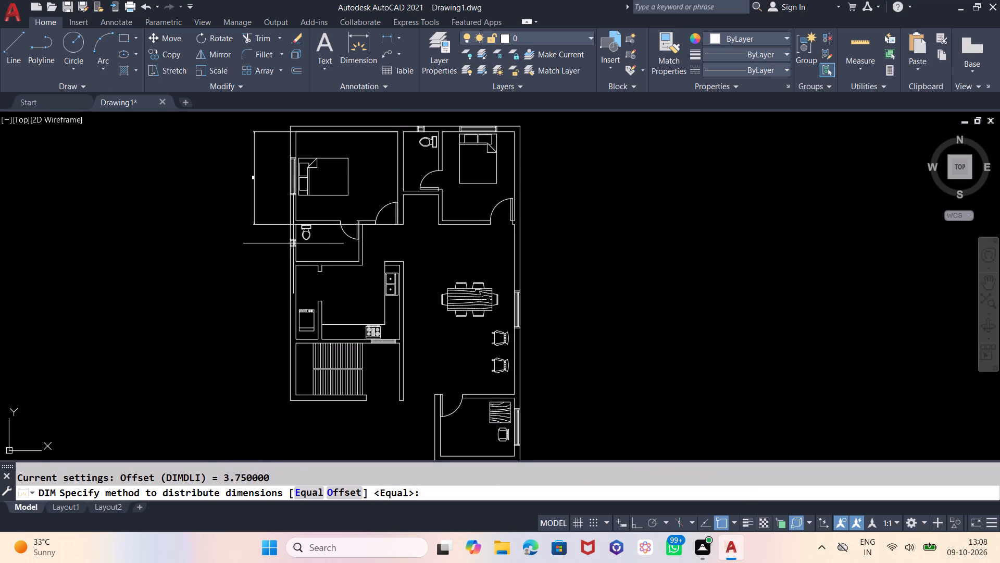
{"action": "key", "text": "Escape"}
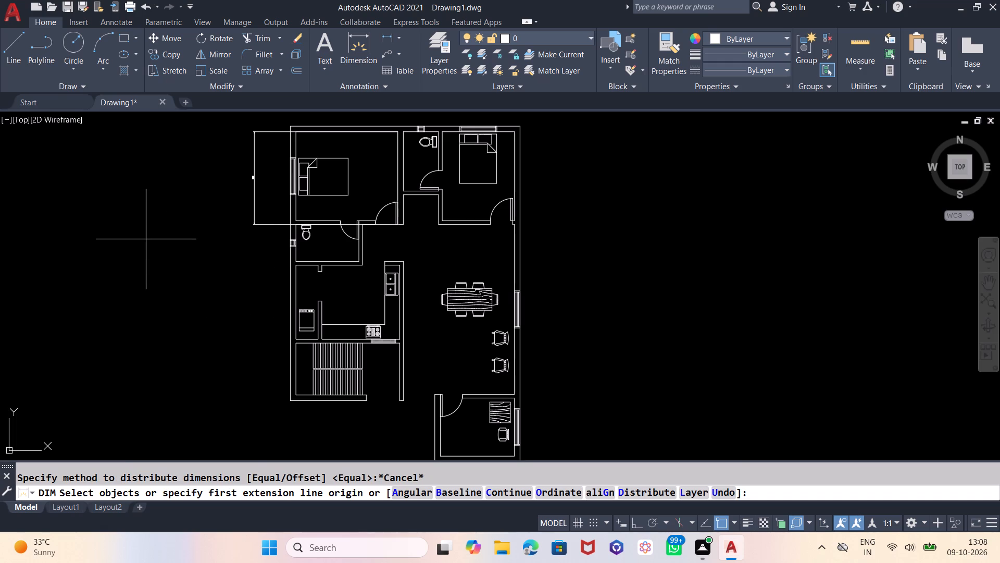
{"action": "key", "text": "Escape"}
Modify the ISO-25 dimension style to use Engineering primary units with a precision of one decimal place.
{"action": "key", "text": "d"}
{"action": "key", "text": "Return"}
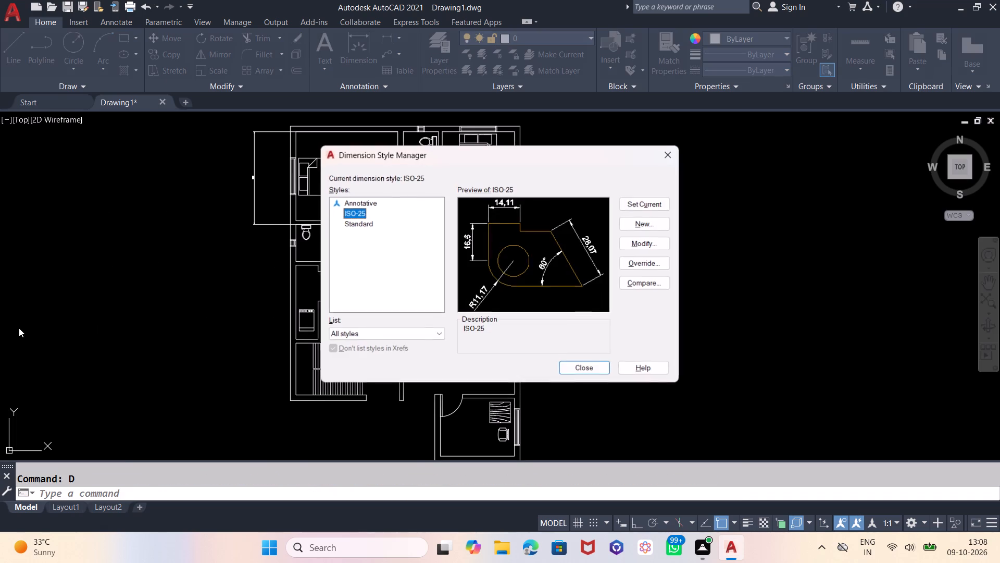
{"action": "left_click", "coordinate": [635, 243]}
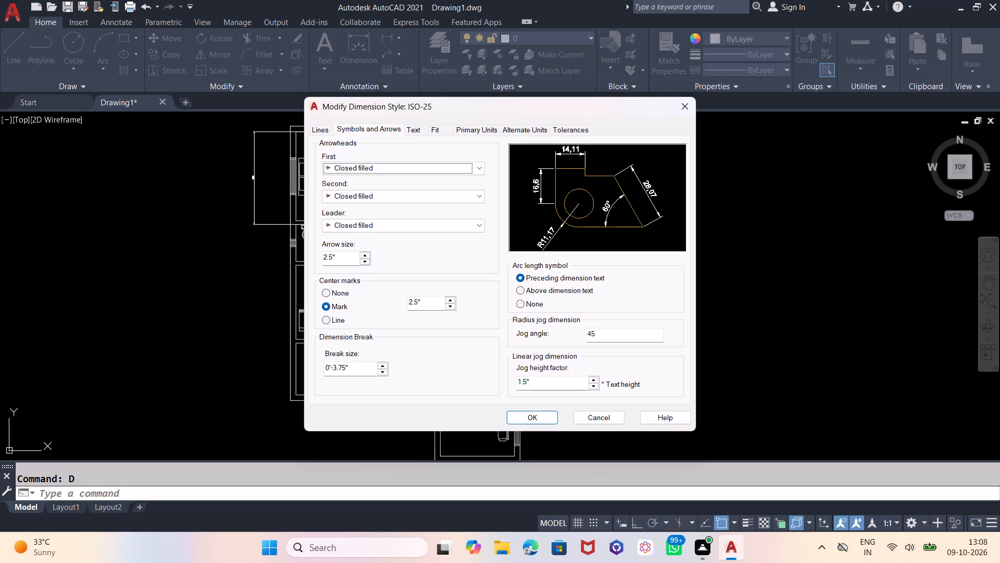
{"action": "left_click", "coordinate": [474, 125]}
{"action": "left_click", "coordinate": [460, 153]}
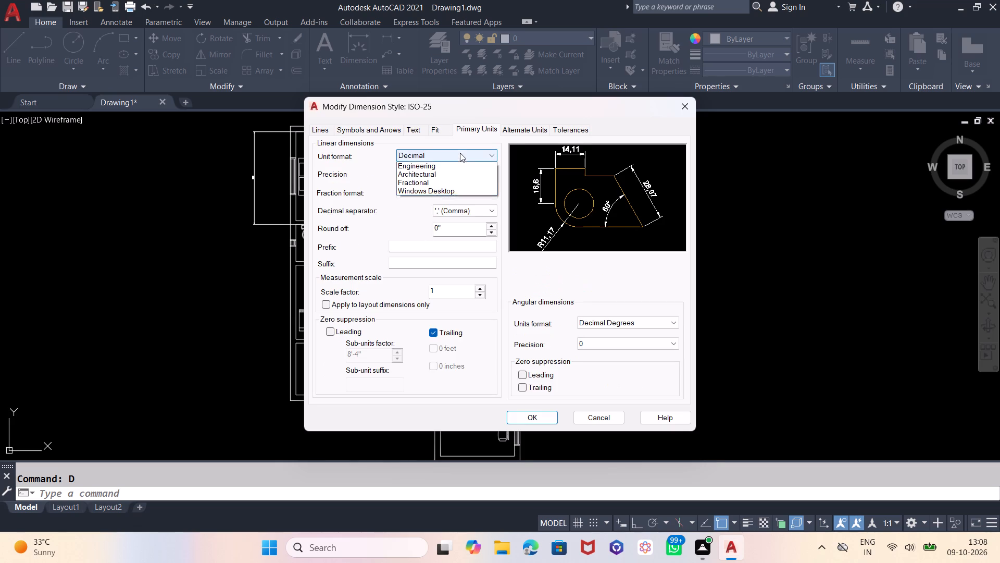
{"action": "left_click", "coordinate": [445, 183]}
{"action": "left_click", "coordinate": [445, 171]}
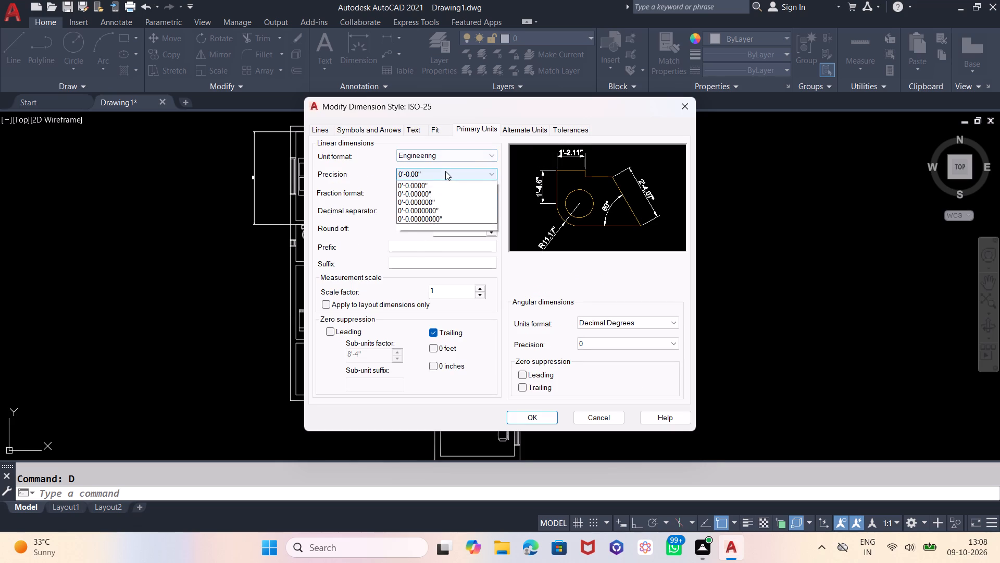
{"action": "left_click", "coordinate": [433, 192]}
Set the ISO-25 dimension text height to 1.5' (1'-6").
{"action": "left_click", "coordinate": [439, 127]}
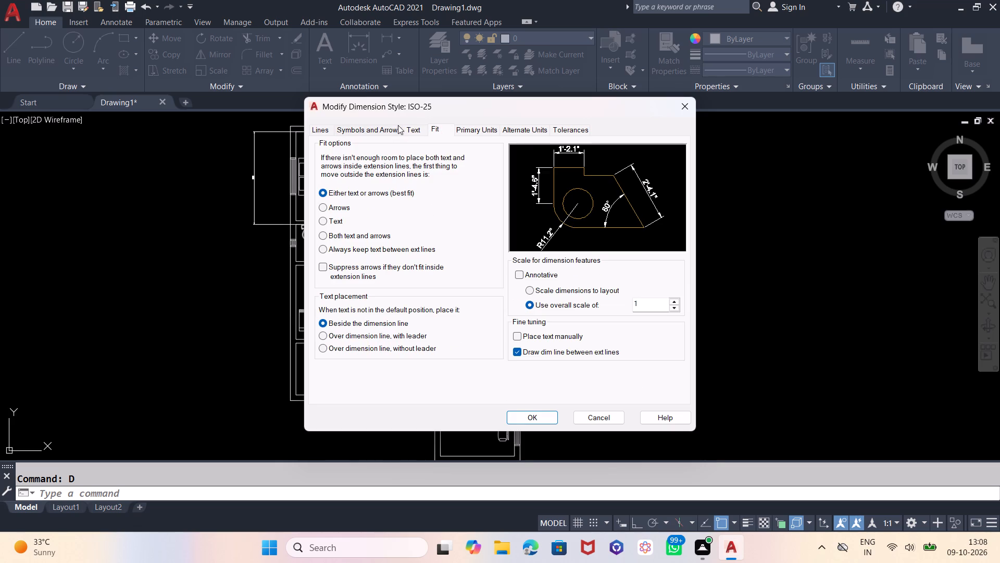
{"action": "left_click", "coordinate": [413, 129]}
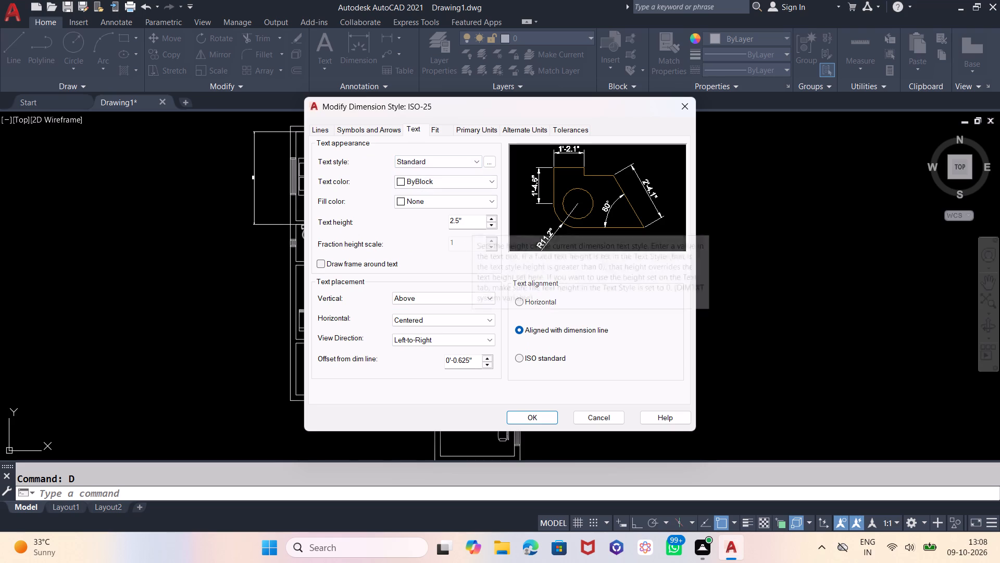
{"action": "left_click", "coordinate": [470, 222]}
{"action": "key", "text": "BackSpace"}
{"action": "key", "text": "BackSpace"}
{"action": "key", "text": "BackSpace"}
{"action": "key", "text": "BackSpace"}
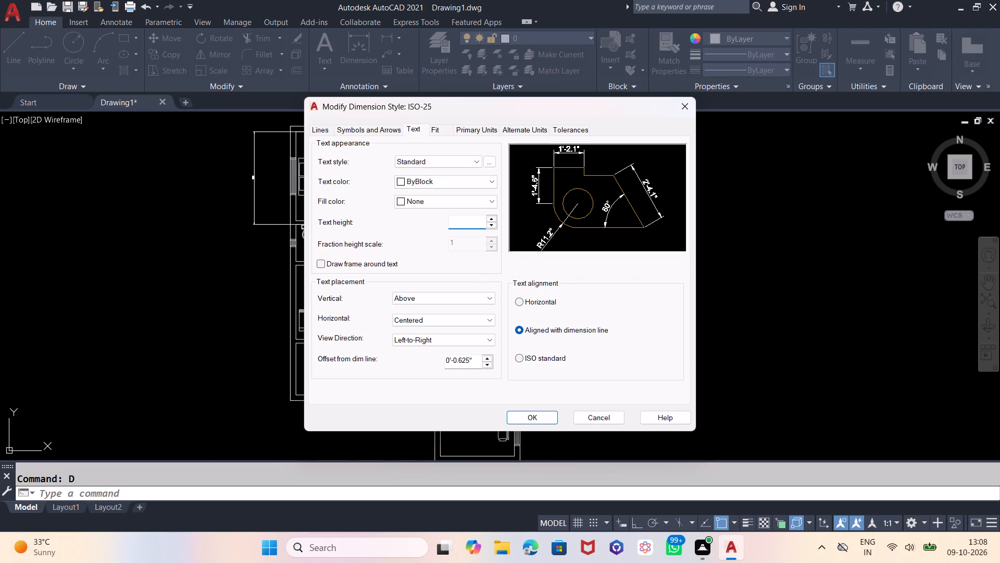
{"action": "type", "text": "1.5'"}
{"action": "key", "text": "Return"}
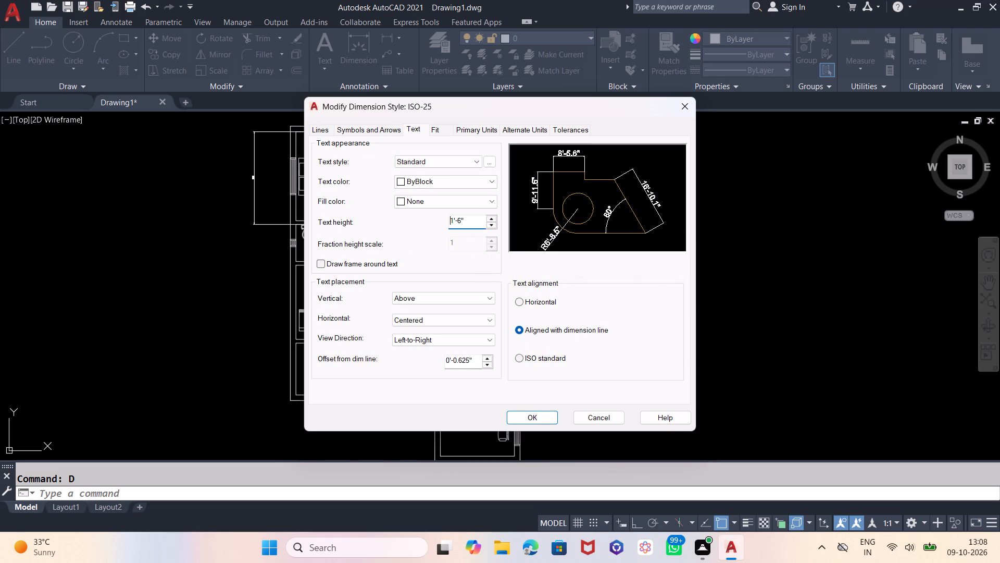
Set the ISO-25 dimension arrow size to 1.5' (1'-6") and accept the style changes.
{"action": "left_click", "coordinate": [374, 129]}
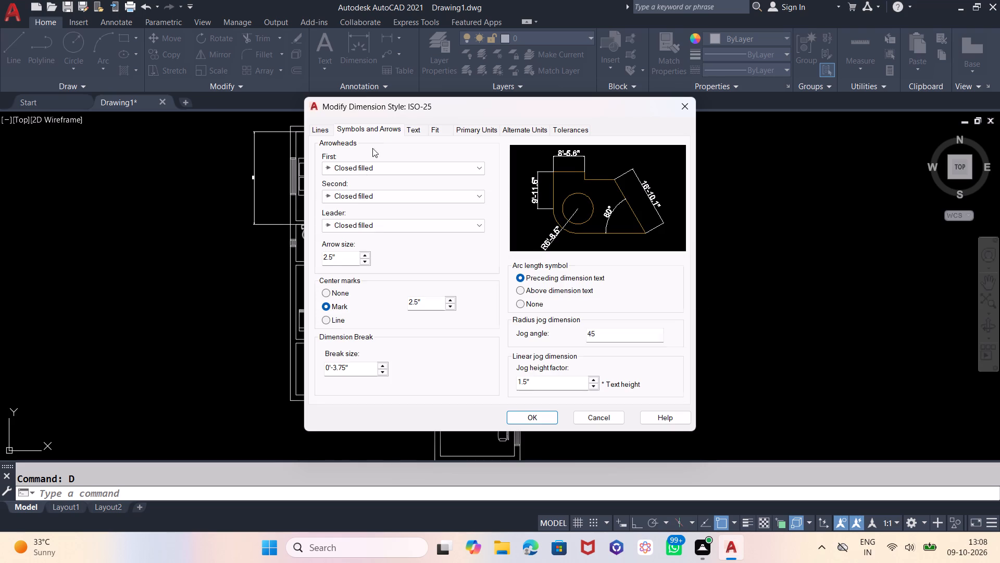
{"action": "left_click", "coordinate": [345, 254]}
{"action": "key", "text": "BackSpace"}
{"action": "key", "text": "BackSpace"}
{"action": "key", "text": "BackSpace"}
{"action": "type", "text": "1.5'"}
{"action": "key", "text": "Return"}
{"action": "key", "text": "BackSpace"}
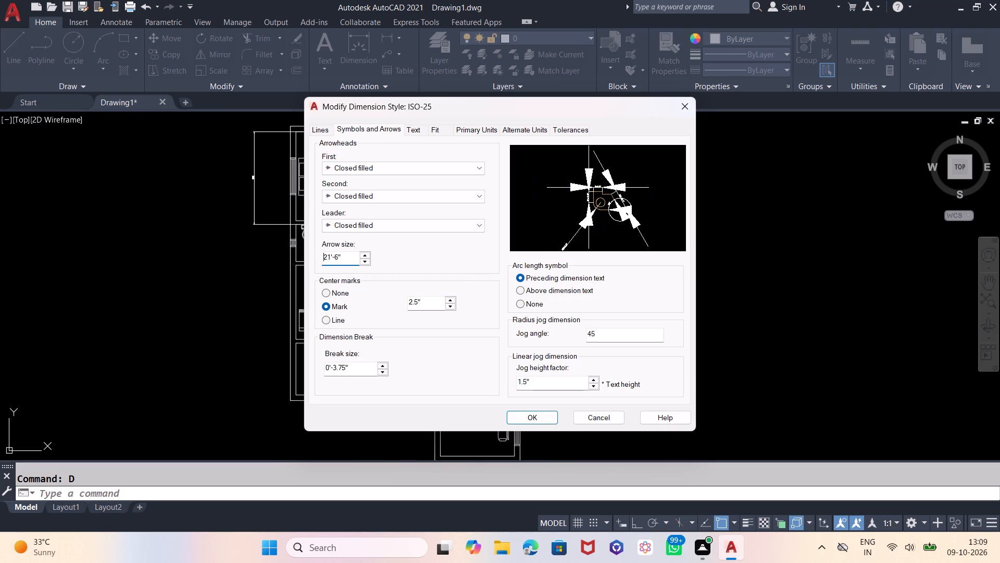
{"action": "key", "text": "BackSpace"}
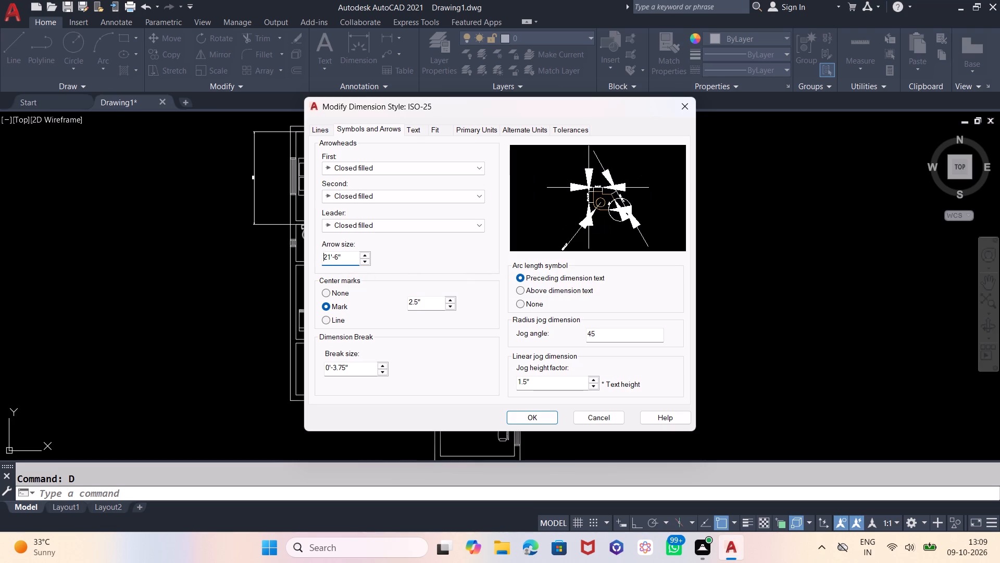
{"action": "left_click", "coordinate": [343, 255]}
{"action": "key", "text": "BackSpace"}
{"action": "key", "text": "BackSpace"}
{"action": "key", "text": "BackSpace"}
{"action": "key", "text": "BackSpace"}
{"action": "key", "text": "BackSpace"}
{"action": "key", "text": "BackSpace"}
{"action": "key", "text": "BackSpace"}
{"action": "type", "text": "1.5'"}
{"action": "key", "text": "Return"}
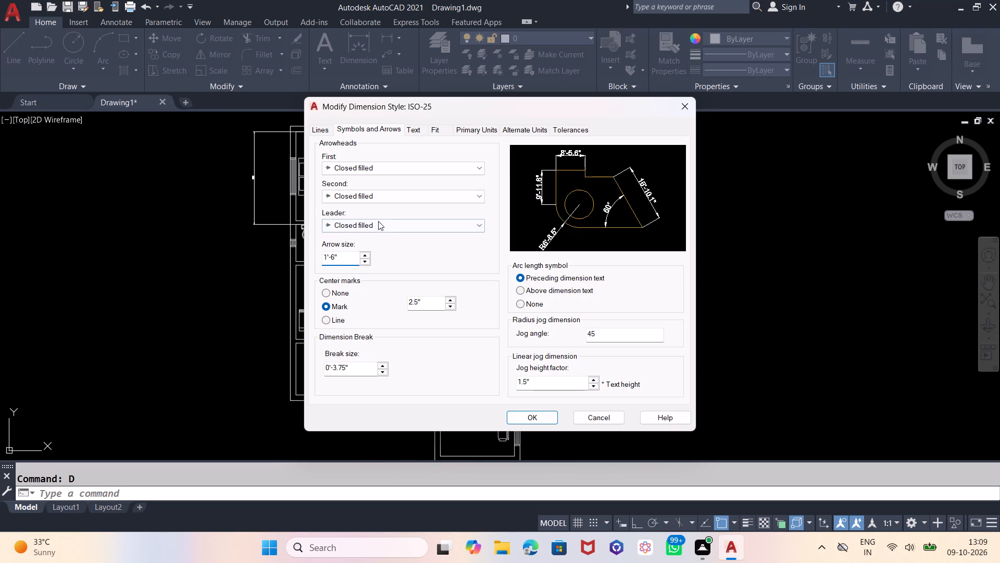
{"action": "left_click", "coordinate": [540, 424]}
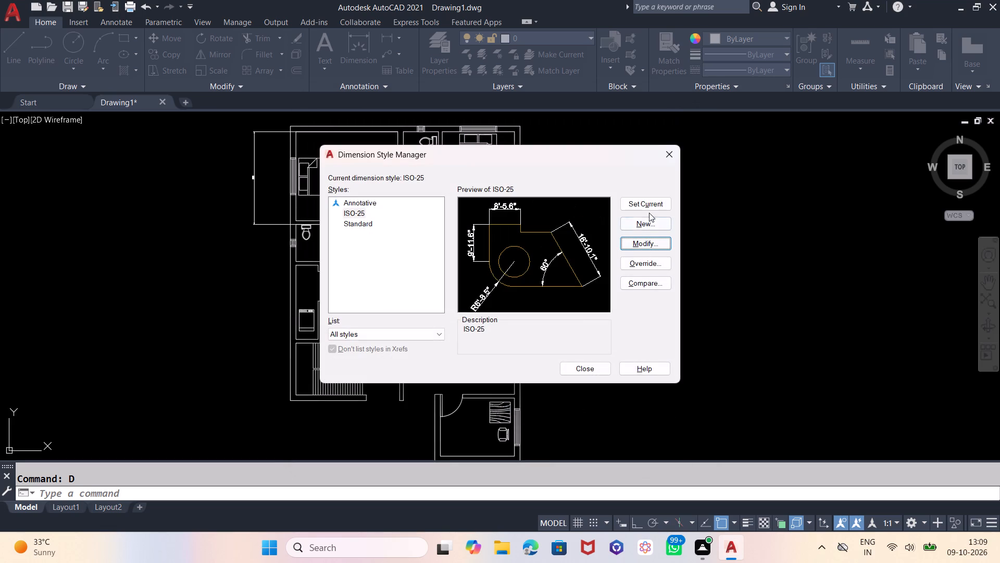
Make ISO-25 the current dimension style and return to the drawing.
{"action": "left_click", "coordinate": [648, 199]}
{"action": "left_click", "coordinate": [581, 368]}
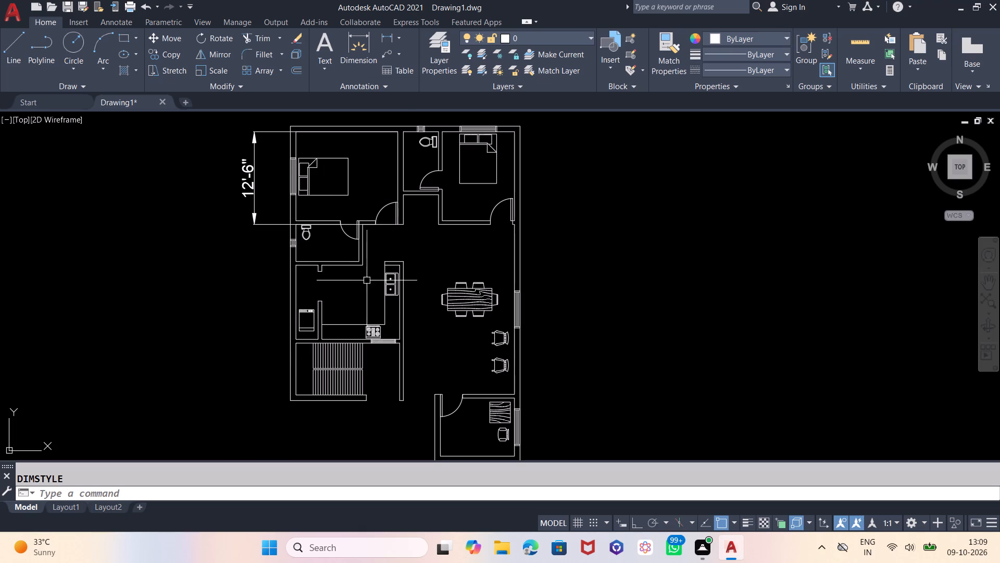
Dimension the inside width of the upper-left bedroom, placing the dimension line above the plan's top wall.
{"action": "left_click", "coordinate": [357, 53]}
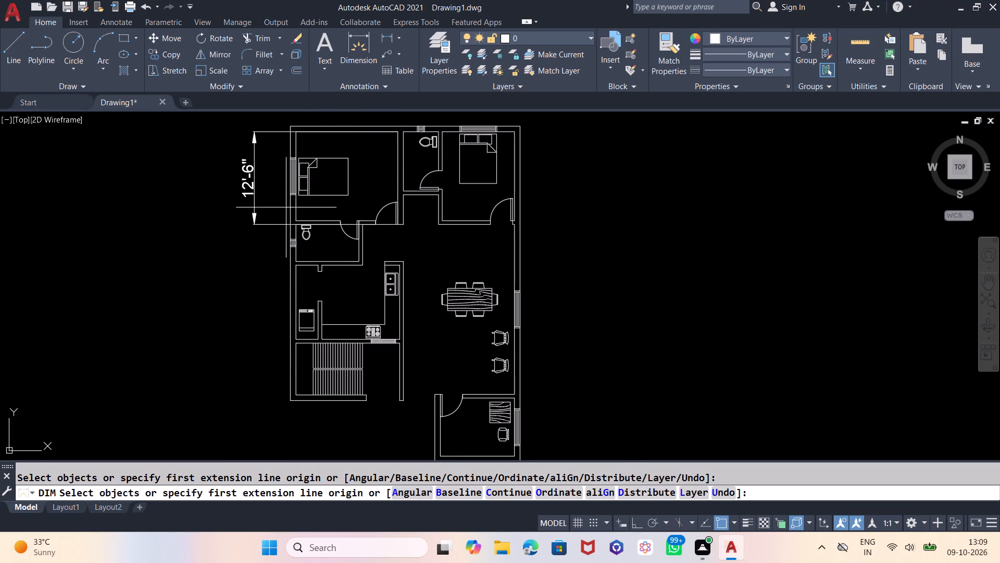
{"action": "left_click", "coordinate": [296, 130]}
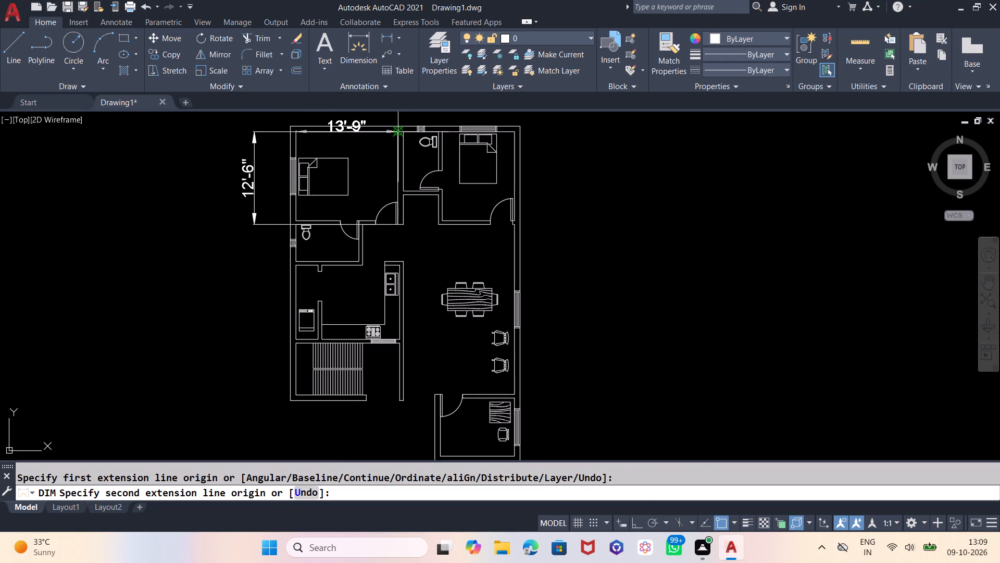
{"action": "scroll", "coordinate": [394, 136], "scroll_direction": "up", "scroll_amount": 3}
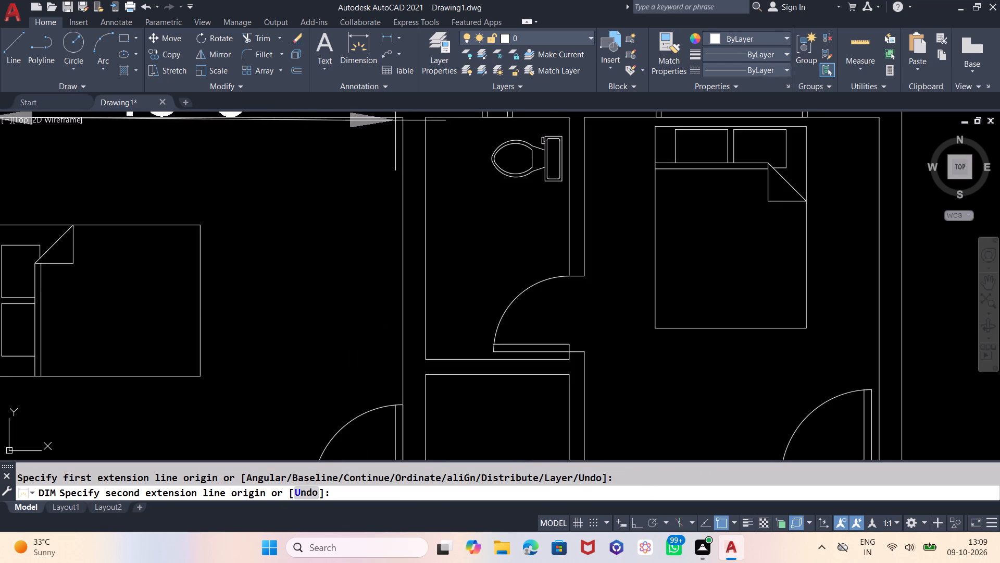
{"action": "scroll", "coordinate": [399, 118], "scroll_direction": "up", "scroll_amount": 3}
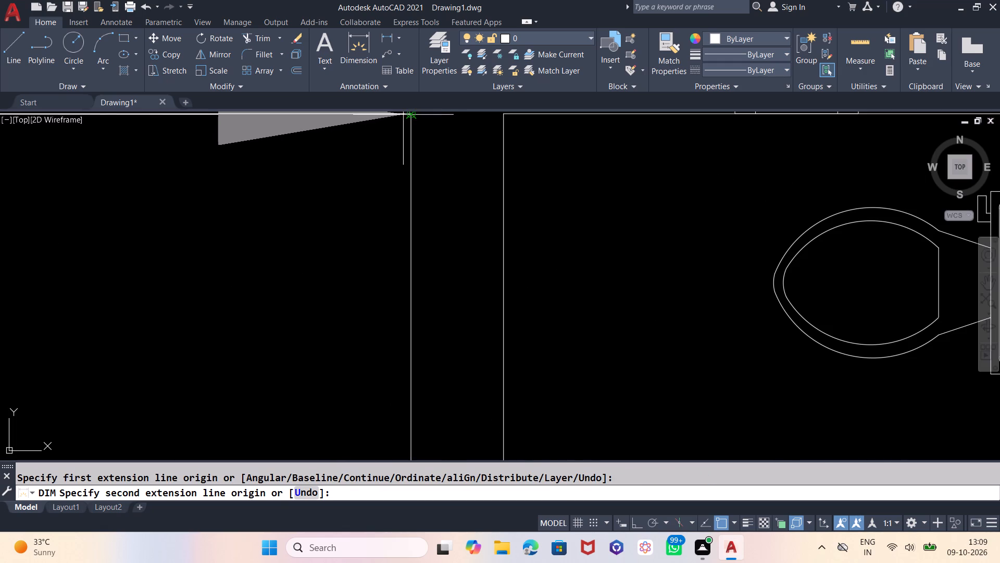
{"action": "left_click", "coordinate": [410, 115]}
{"action": "scroll", "coordinate": [435, 193], "scroll_direction": "down", "scroll_amount": 3}
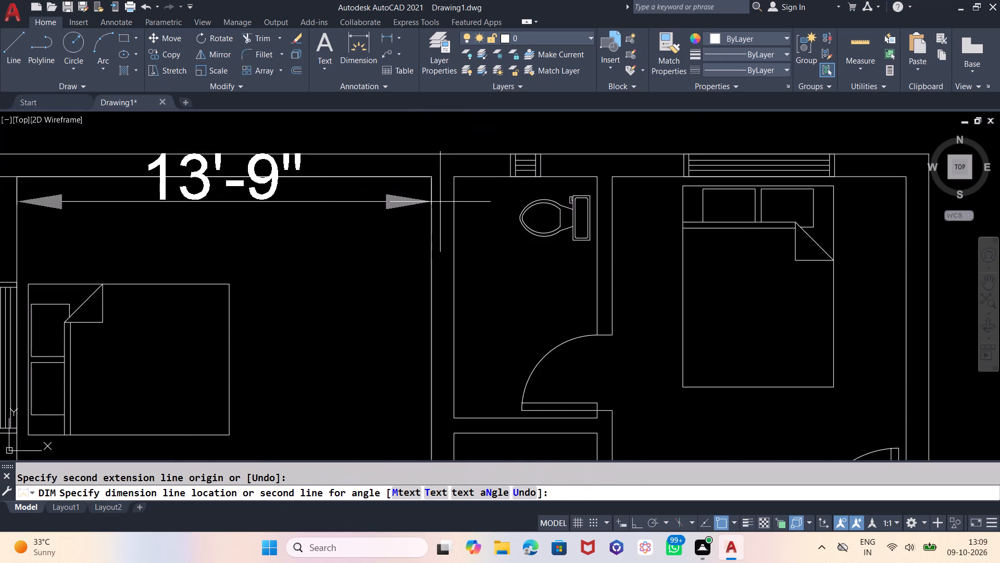
{"action": "scroll", "coordinate": [440, 202], "scroll_direction": "down", "scroll_amount": 2}
{"action": "left_click", "coordinate": [438, 150]}
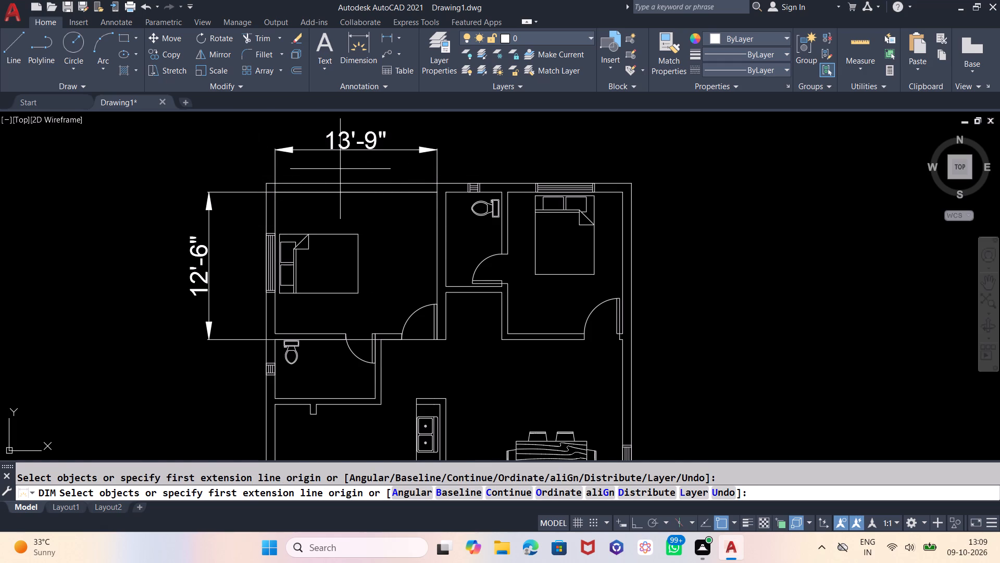
Dimension the inside width of the bathroom between the two upper bedrooms, placing the dimension line above the top wall.
{"action": "scroll", "coordinate": [341, 169], "scroll_direction": "down", "scroll_amount": 1}
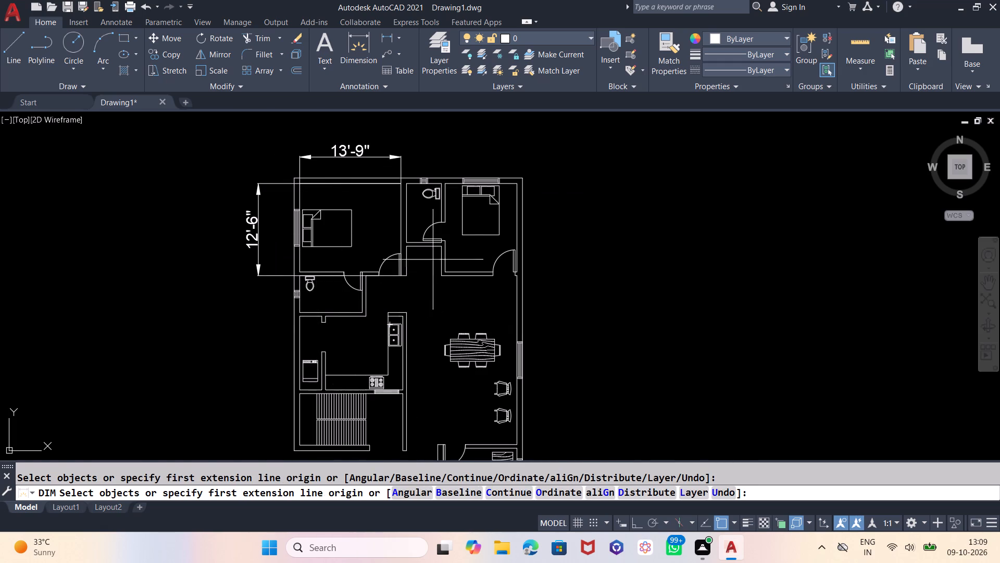
{"action": "scroll", "coordinate": [418, 184], "scroll_direction": "up", "scroll_amount": 2}
{"action": "left_click", "coordinate": [387, 181]}
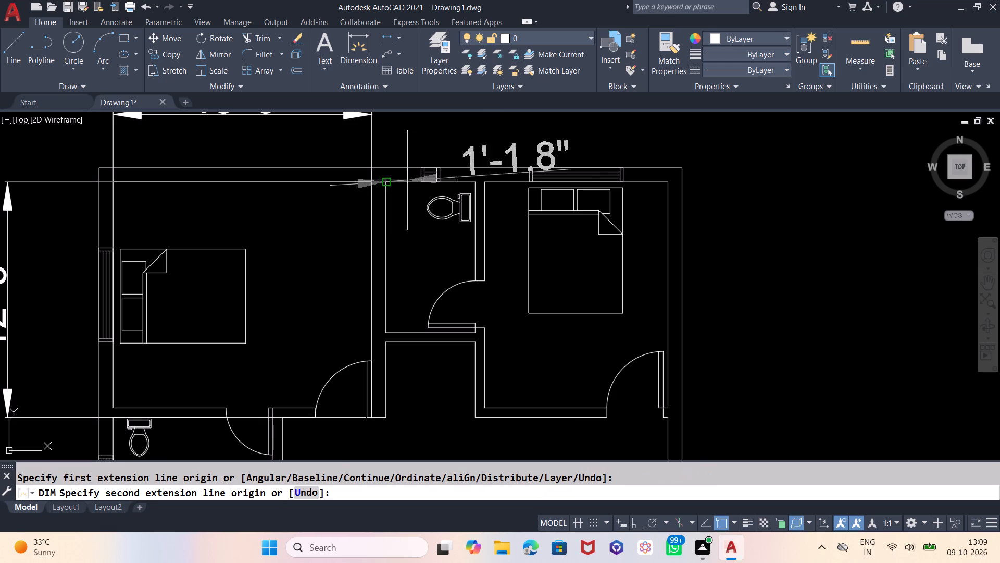
{"action": "left_click", "coordinate": [473, 182]}
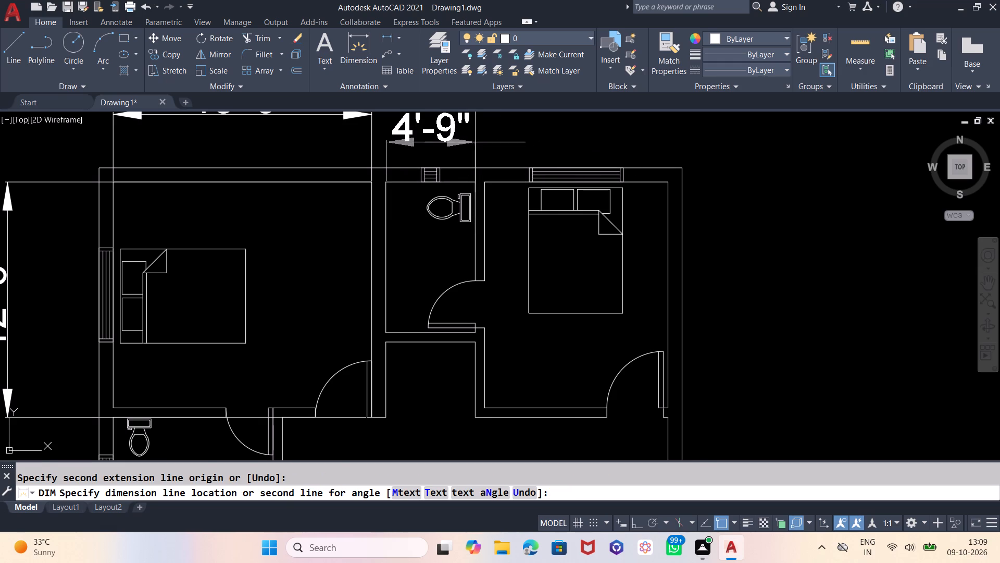
{"action": "left_click", "coordinate": [475, 142]}
Dimension the inside vertical length of the bathroom between the upper bedrooms, placing the dimension line outside the plan's right wall.
{"action": "left_click", "coordinate": [386, 183]}
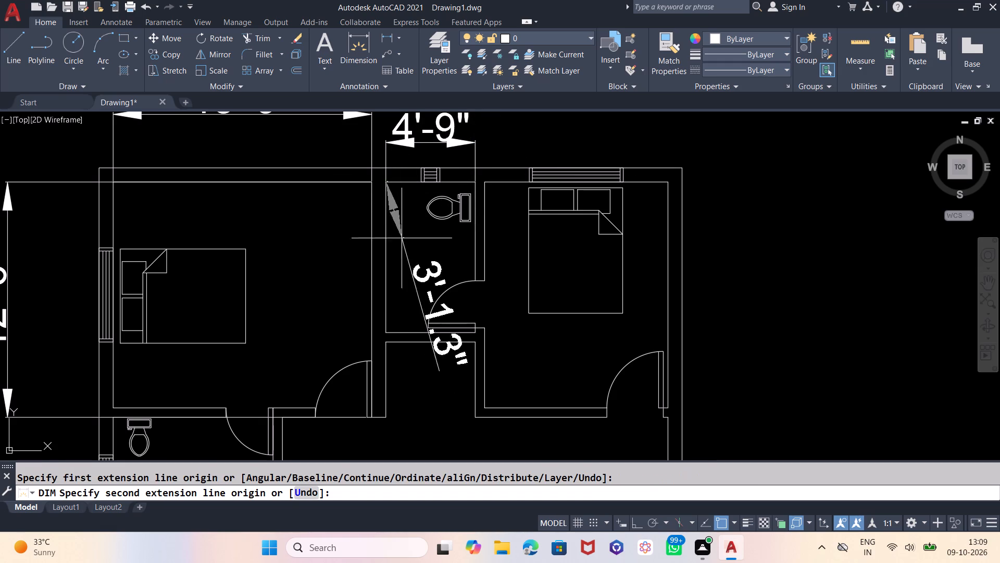
{"action": "left_click", "coordinate": [383, 336]}
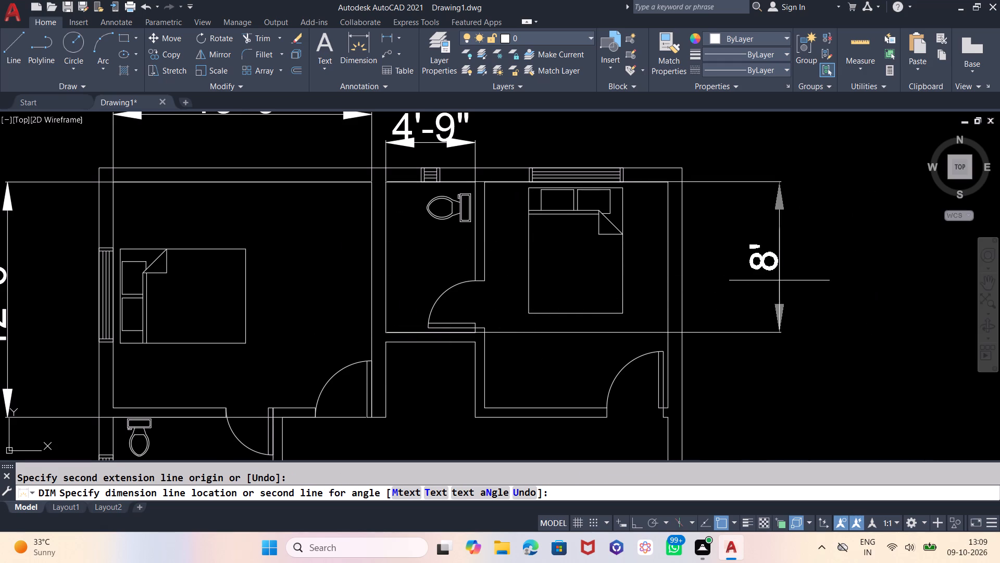
{"action": "left_click", "coordinate": [723, 288]}
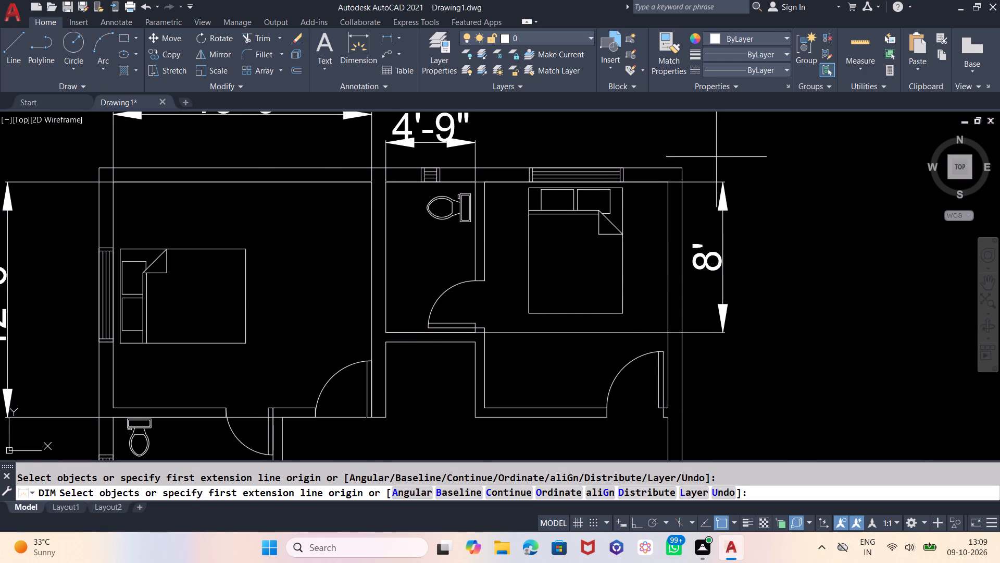
Add the multiline text "MBR" in the empty area to the right of the floor plan.
{"action": "scroll", "coordinate": [721, 157], "scroll_direction": "down", "scroll_amount": 1}
{"action": "scroll", "coordinate": [778, 218], "scroll_direction": "down", "scroll_amount": 1}
{"action": "scroll", "coordinate": [515, 340], "scroll_direction": "up", "scroll_amount": 2}
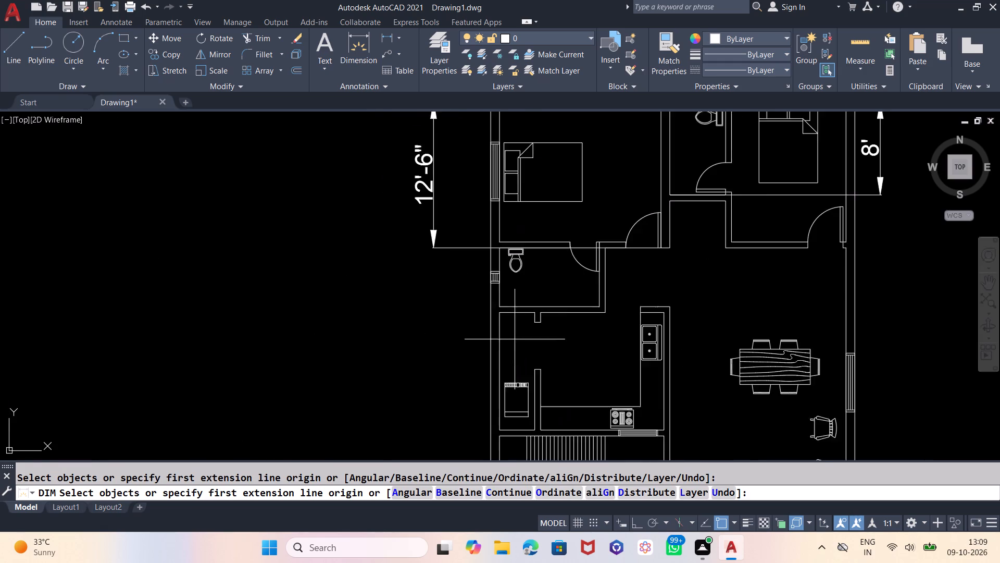
{"action": "scroll", "coordinate": [307, 329], "scroll_direction": "down", "scroll_amount": 2}
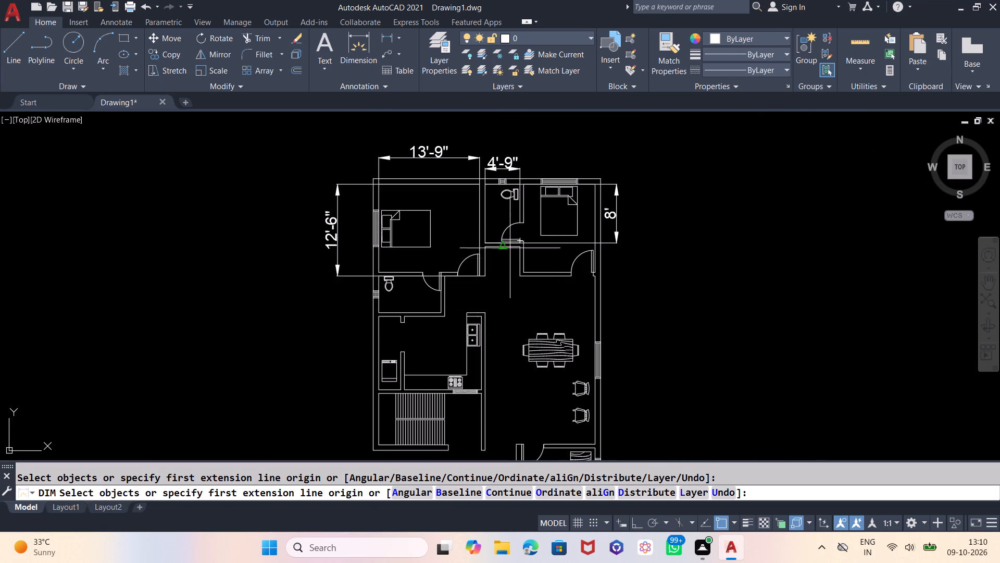
{"action": "left_click", "coordinate": [319, 43]}
{"action": "scroll", "coordinate": [211, 176], "scroll_direction": "down", "scroll_amount": 2}
{"action": "scroll", "coordinate": [449, 244], "scroll_direction": "up", "scroll_amount": 1}
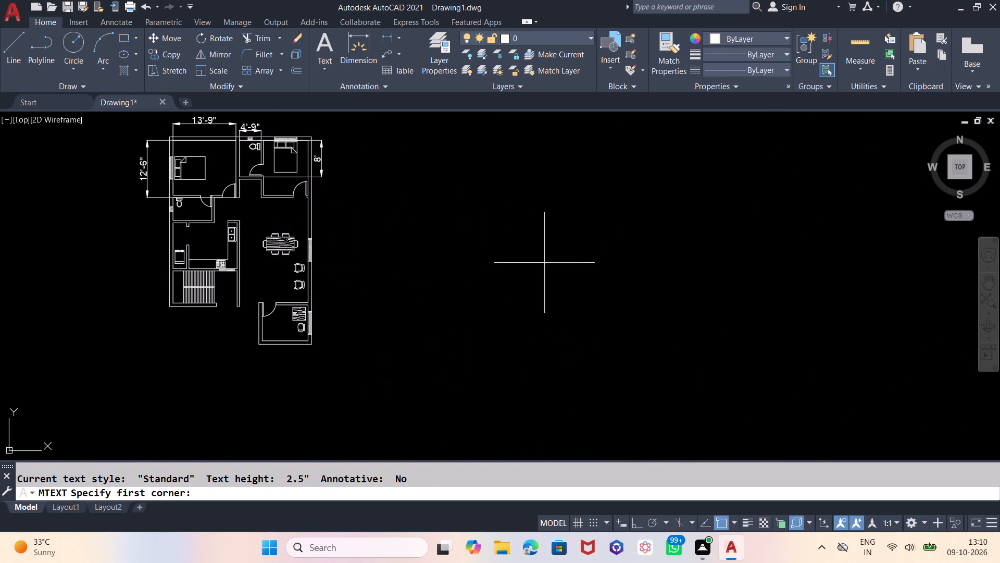
{"action": "left_click", "coordinate": [491, 207]}
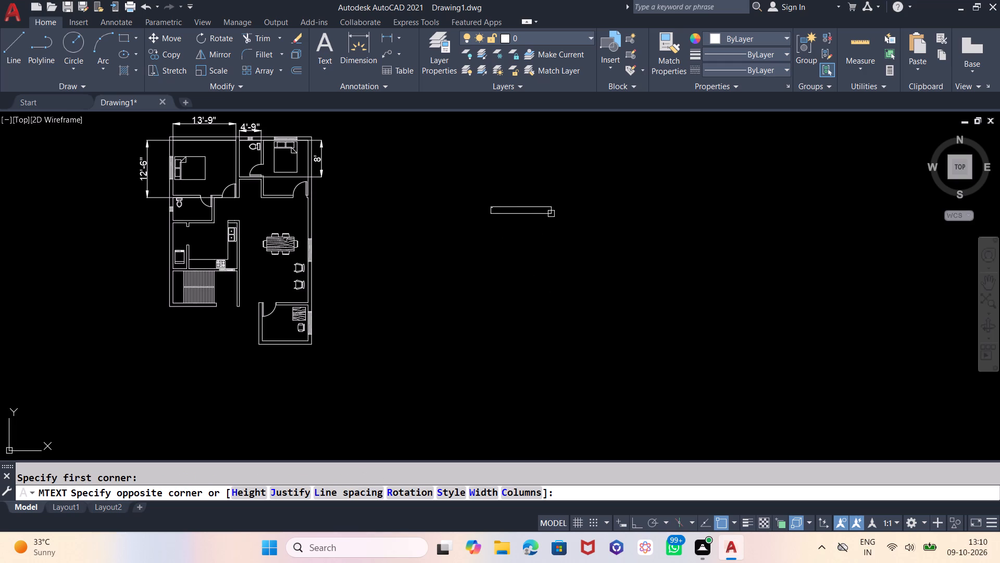
{"action": "left_click", "coordinate": [556, 217]}
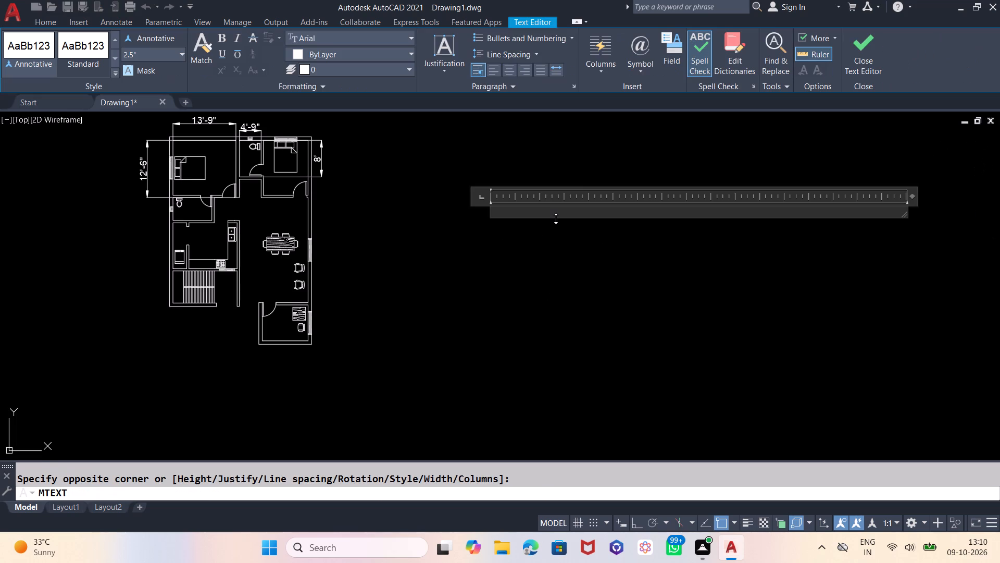
{"action": "type", "text": "MBR"}
{"action": "left_click", "coordinate": [566, 169]}
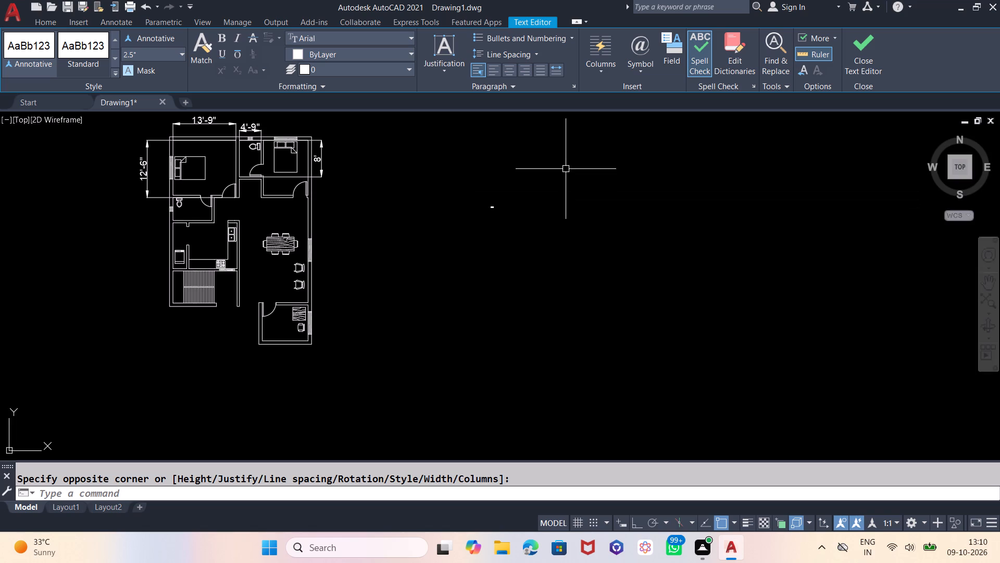
Scale up the MBR text freehand in two passes until its letters are about the size of the dimension text.
{"action": "left_click", "coordinate": [493, 207]}
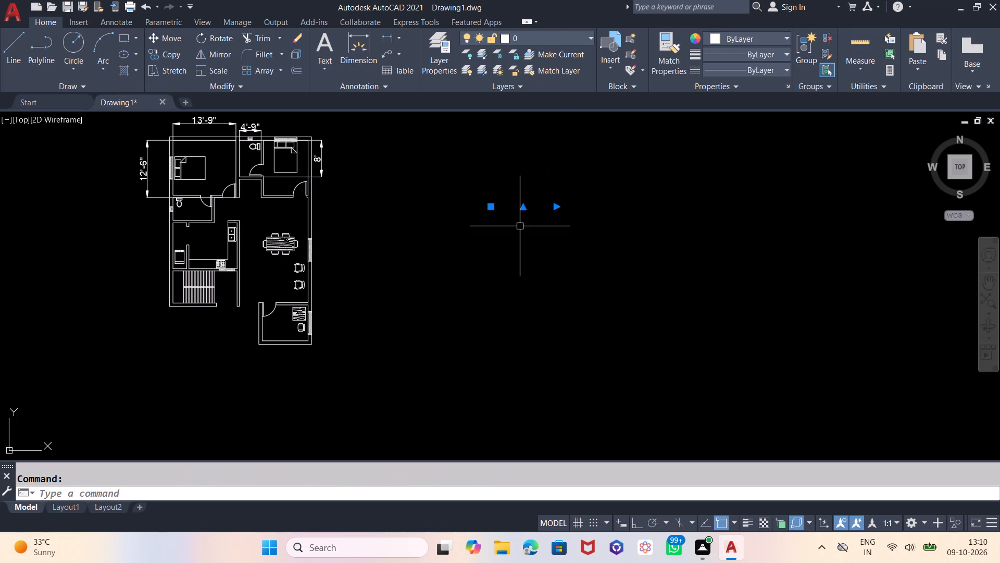
{"action": "type", "text": "SC"}
{"action": "key", "text": "Return"}
{"action": "left_click_drag", "start_coordinate": [520, 228], "coordinate": [524, 232]}
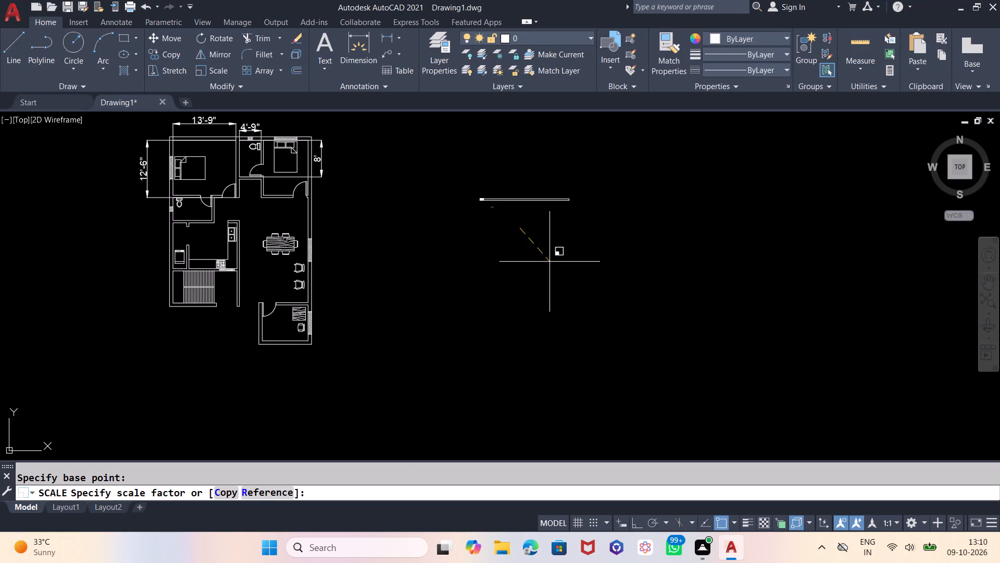
{"action": "left_click", "coordinate": [653, 347]}
{"action": "scroll", "coordinate": [657, 366], "scroll_direction": "down", "scroll_amount": 1}
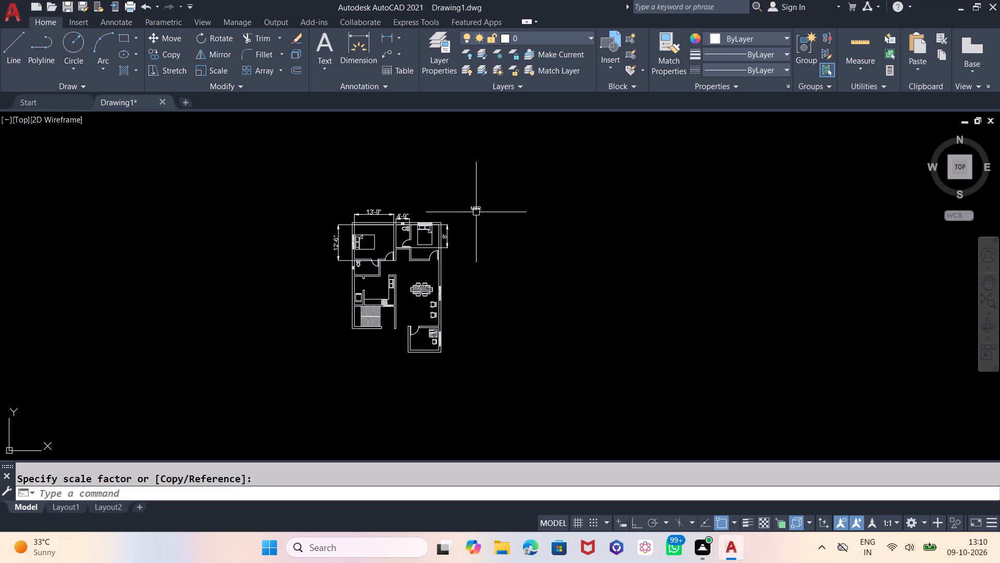
{"action": "left_click", "coordinate": [480, 213]}
{"action": "type", "text": "SC"}
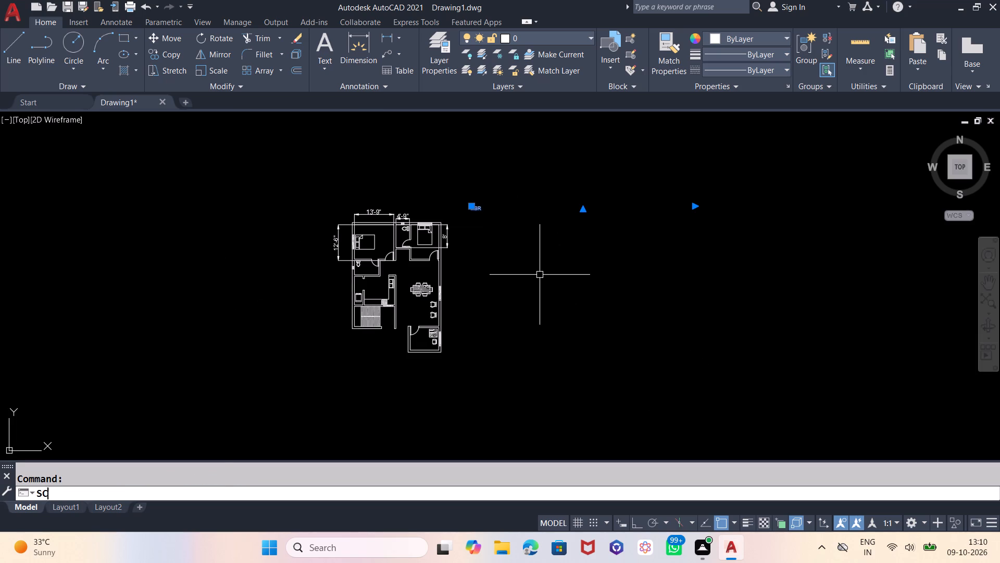
{"action": "key", "text": "Return"}
{"action": "left_click", "coordinate": [483, 216]}
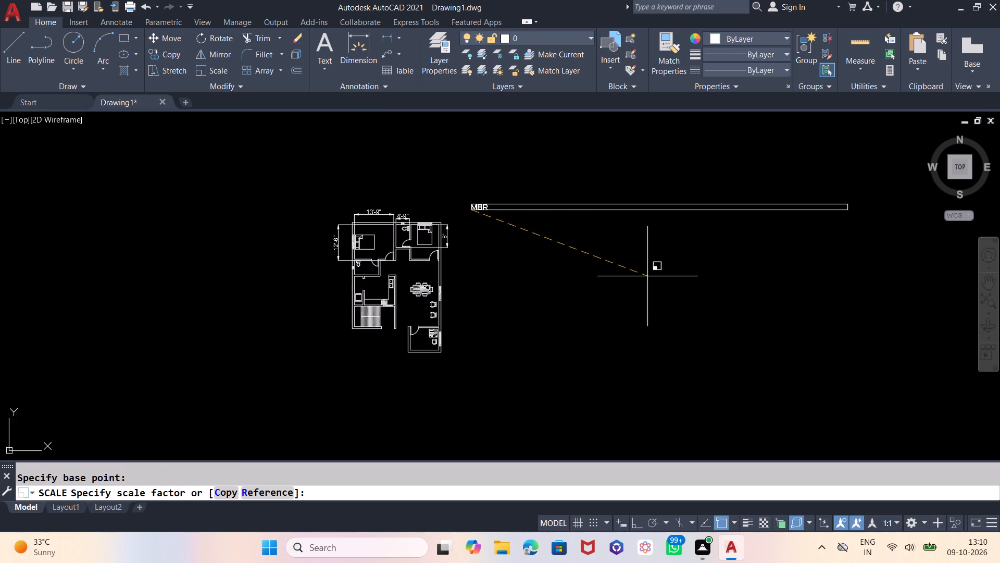
{"action": "scroll", "coordinate": [597, 267], "scroll_direction": "up", "scroll_amount": 2}
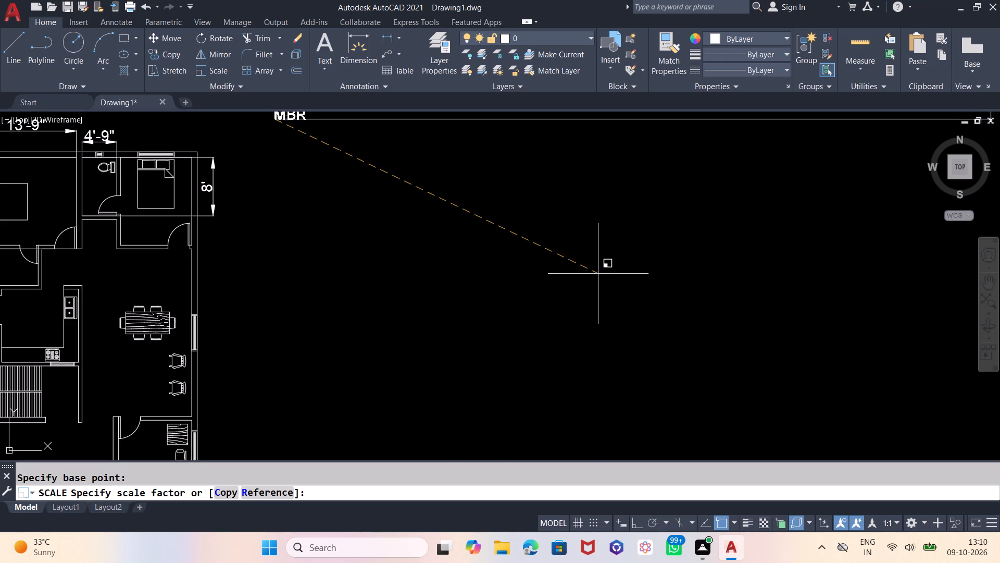
{"action": "left_click", "coordinate": [564, 262]}
{"action": "scroll", "coordinate": [634, 313], "scroll_direction": "down", "scroll_amount": 1}
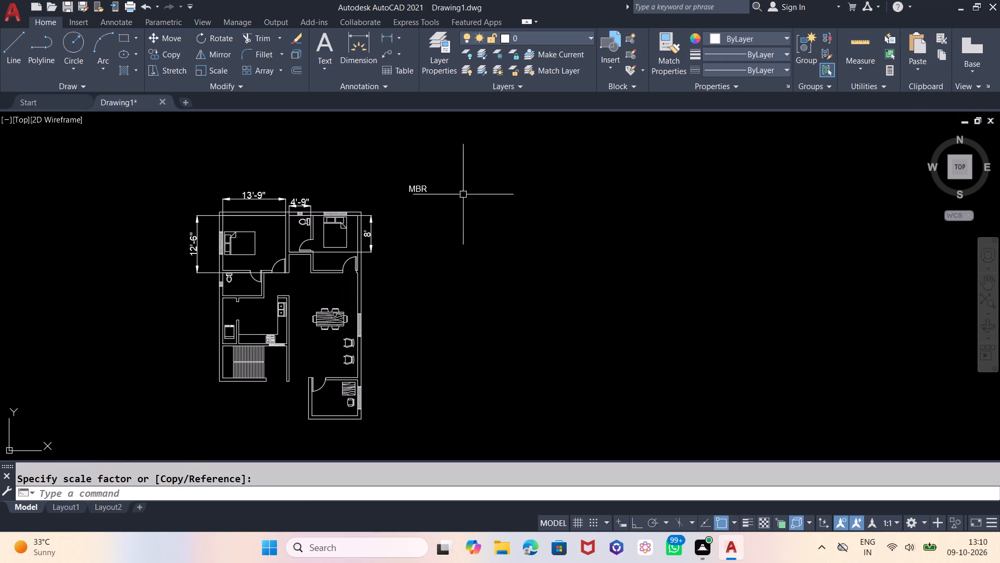
Copy the MBR text into the upper rooms: two stacked in the upper-left bedroom, one in the upper-right bedroom and one in each bathroom.
{"action": "left_click_drag", "start_coordinate": [452, 172], "coordinate": [442, 172]}
{"action": "left_click", "coordinate": [405, 204]}
{"action": "key", "text": "c"}
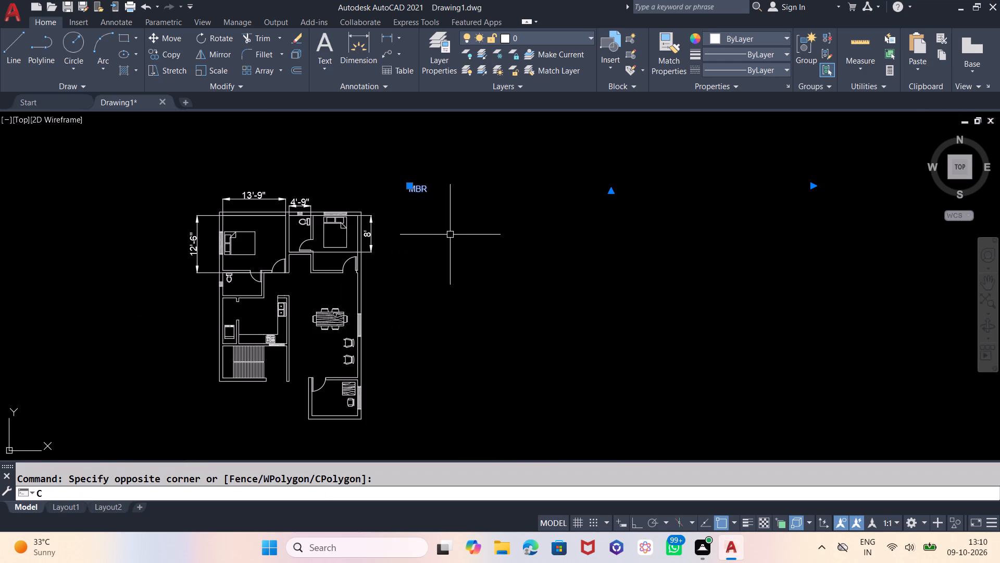
{"action": "key", "text": "p"}
{"action": "key", "text": "Return"}
{"action": "left_click", "coordinate": [441, 203]}
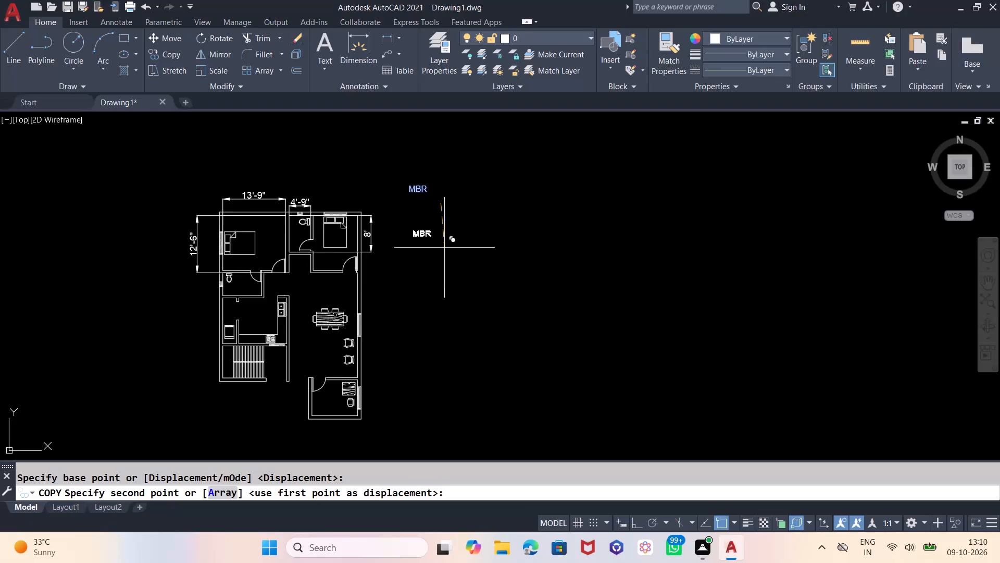
{"action": "scroll", "coordinate": [258, 249], "scroll_direction": "up", "scroll_amount": 2}
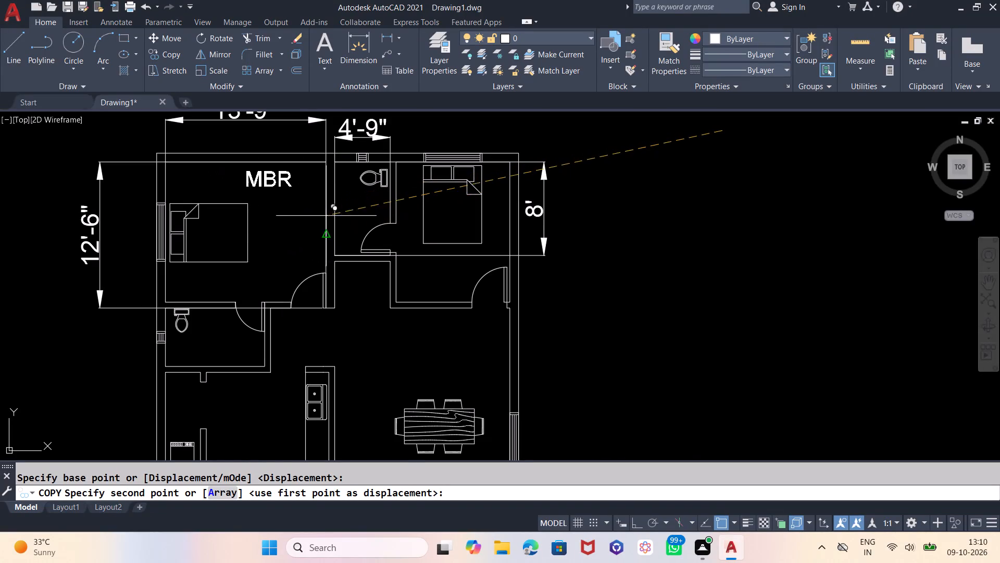
{"action": "left_click", "coordinate": [336, 217]}
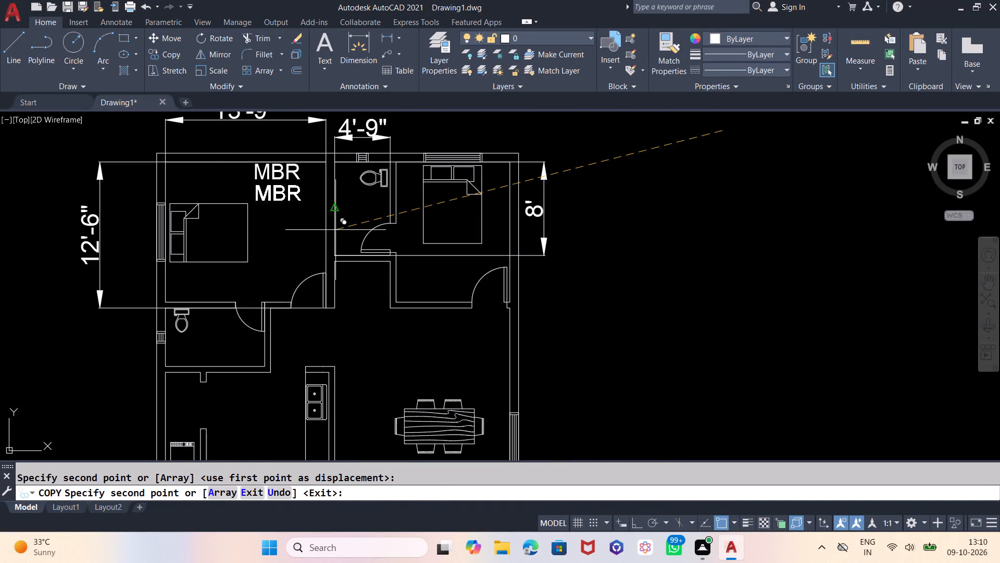
{"action": "left_click", "coordinate": [335, 230]}
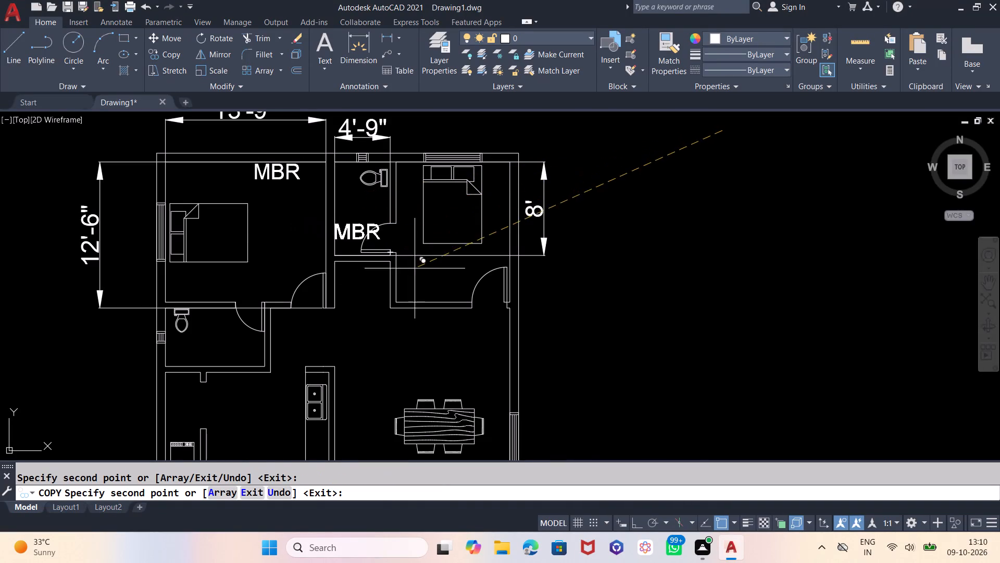
{"action": "scroll", "coordinate": [578, 273], "scroll_direction": "down", "scroll_amount": 1}
{"action": "scroll", "coordinate": [415, 253], "scroll_direction": "up", "scroll_amount": 1}
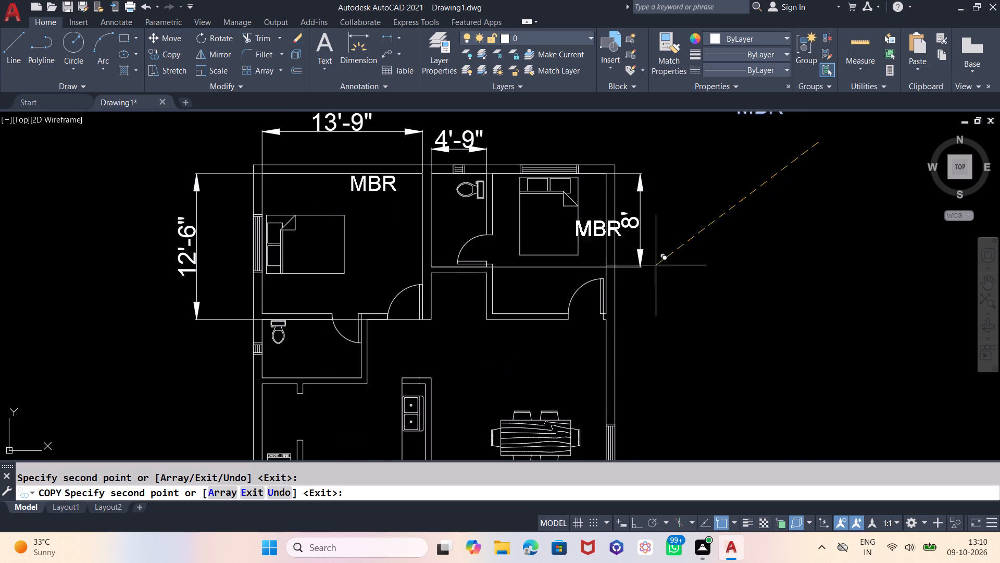
{"action": "left_click", "coordinate": [591, 316]}
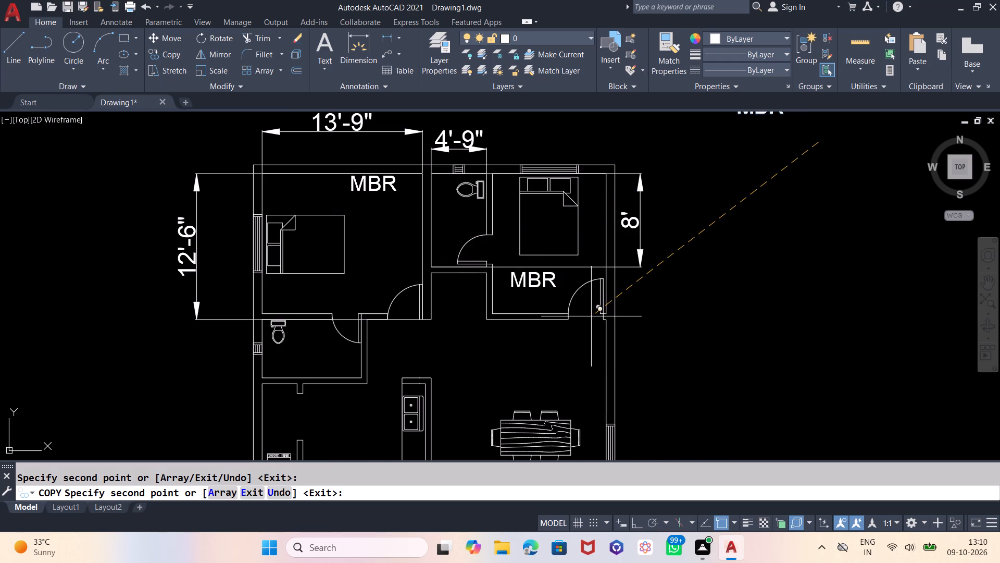
{"action": "left_click", "coordinate": [518, 250]}
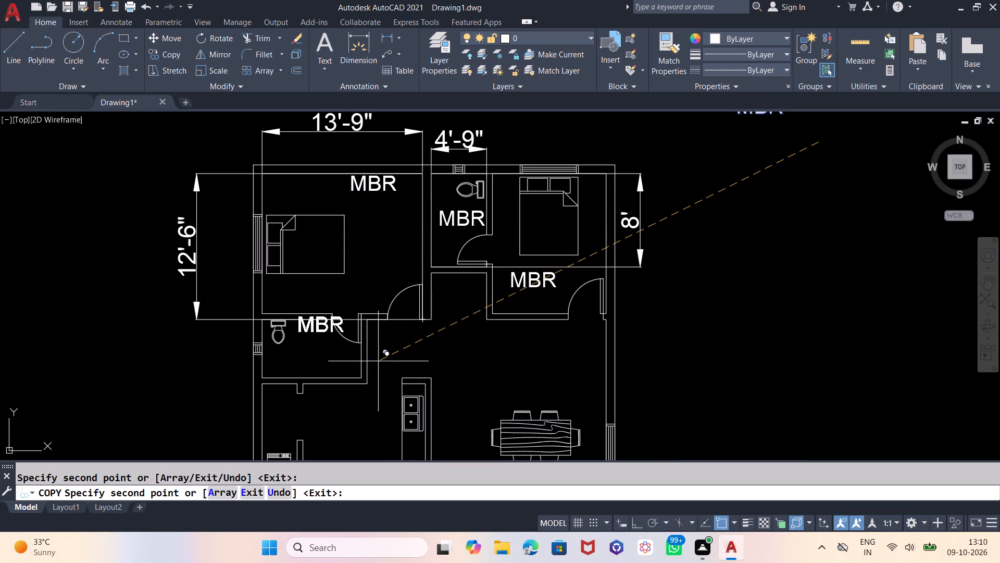
{"action": "left_click", "coordinate": [370, 382]}
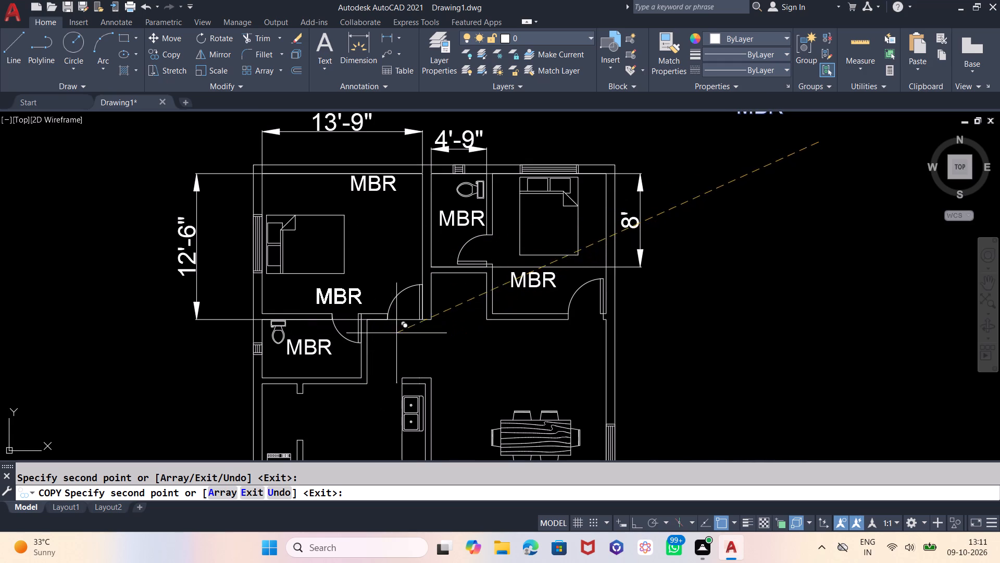
{"action": "left_click", "coordinate": [432, 247]}
Place further MBR copies: two each above the dining table, in the kitchen and in the bottom room, plus a second in the upper-right bedroom.
{"action": "scroll", "coordinate": [502, 184], "scroll_direction": "down", "scroll_amount": 1}
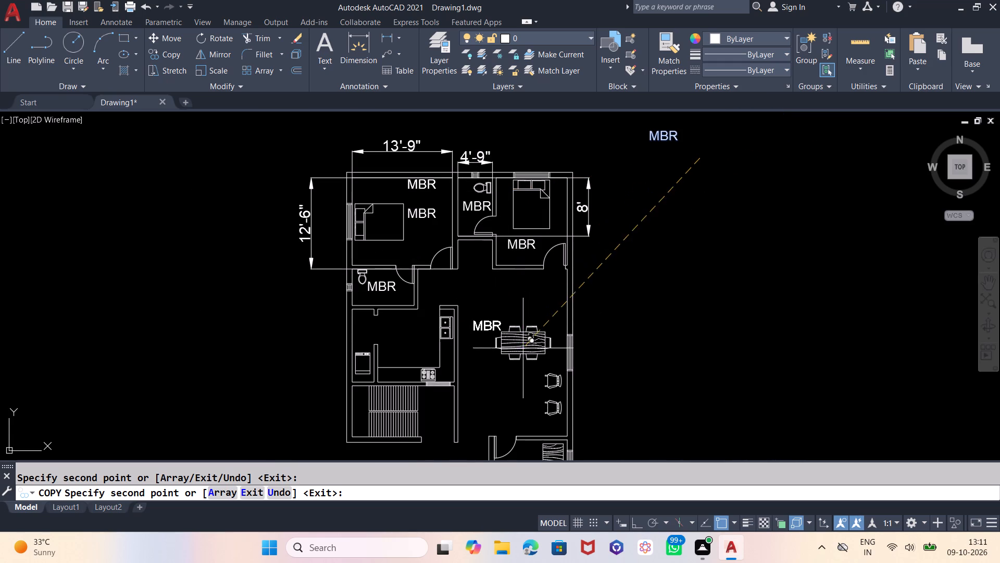
{"action": "left_click", "coordinate": [537, 308]}
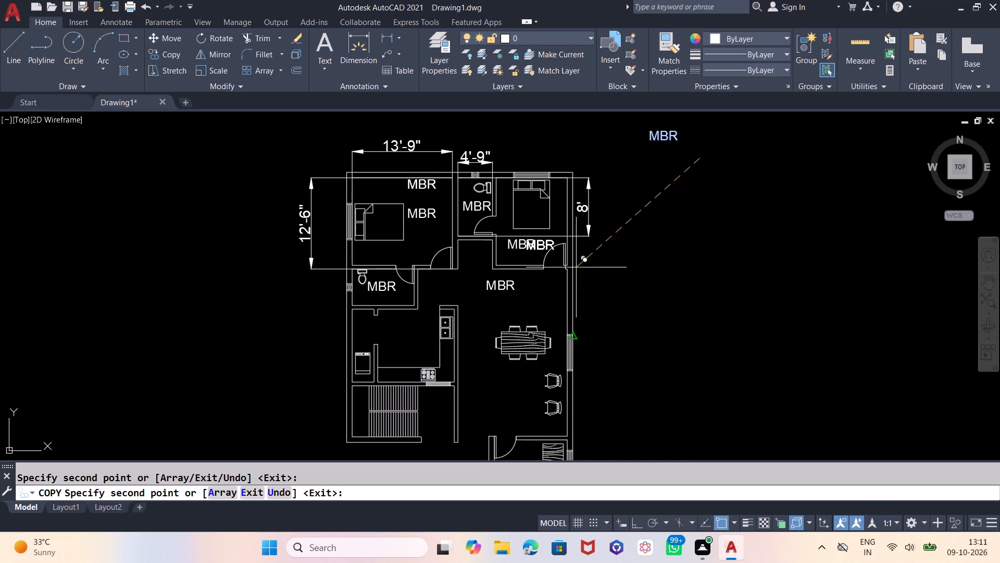
{"action": "left_click", "coordinate": [442, 348]}
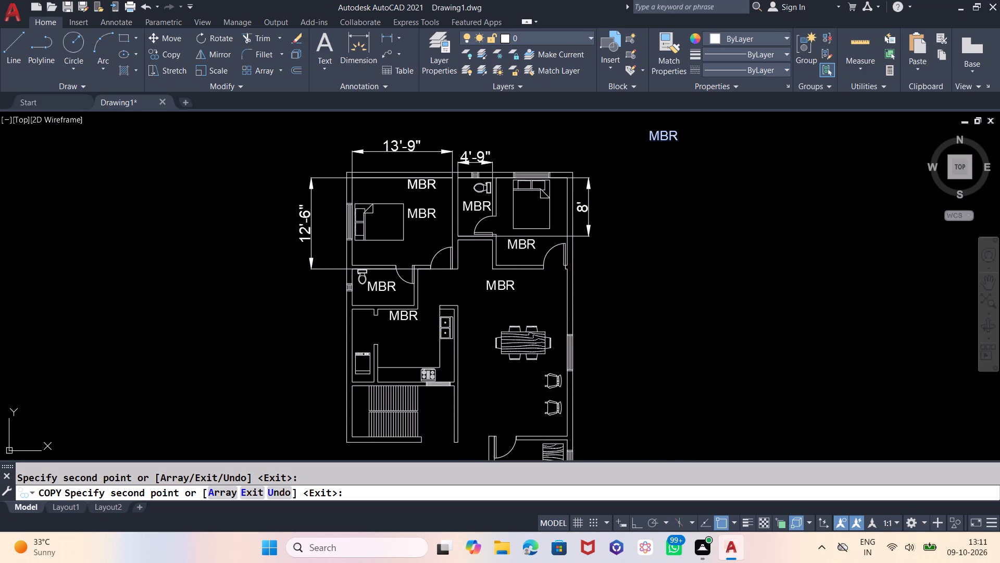
{"action": "left_click", "coordinate": [441, 353]}
{"action": "left_click", "coordinate": [536, 328]}
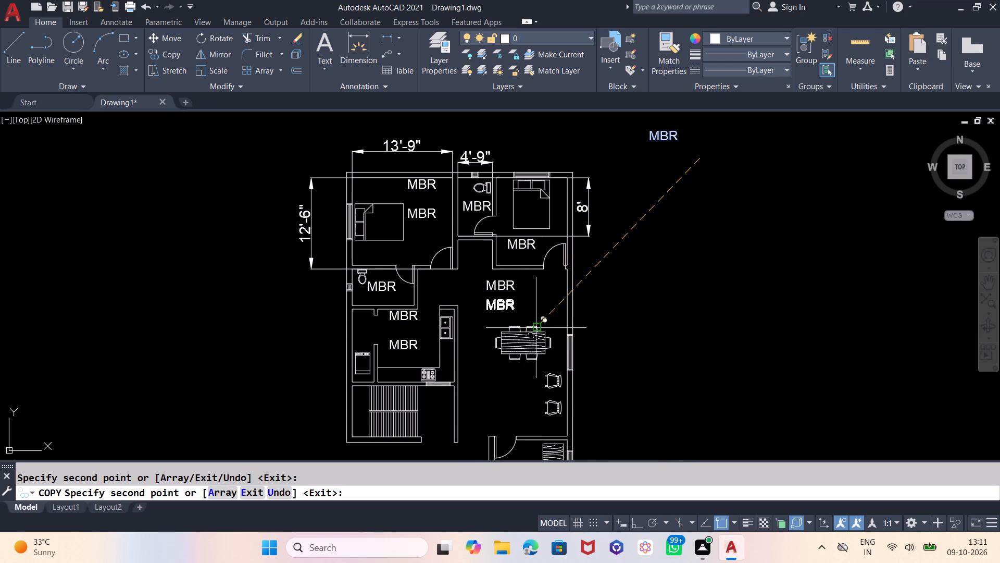
{"action": "left_click", "coordinate": [556, 279]}
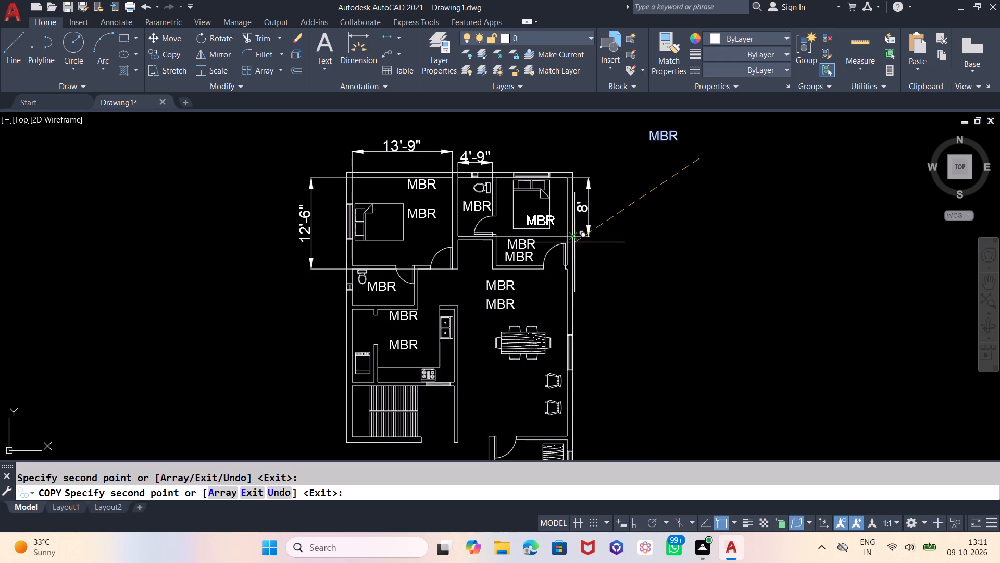
{"action": "scroll", "coordinate": [533, 204], "scroll_direction": "down", "scroll_amount": 1}
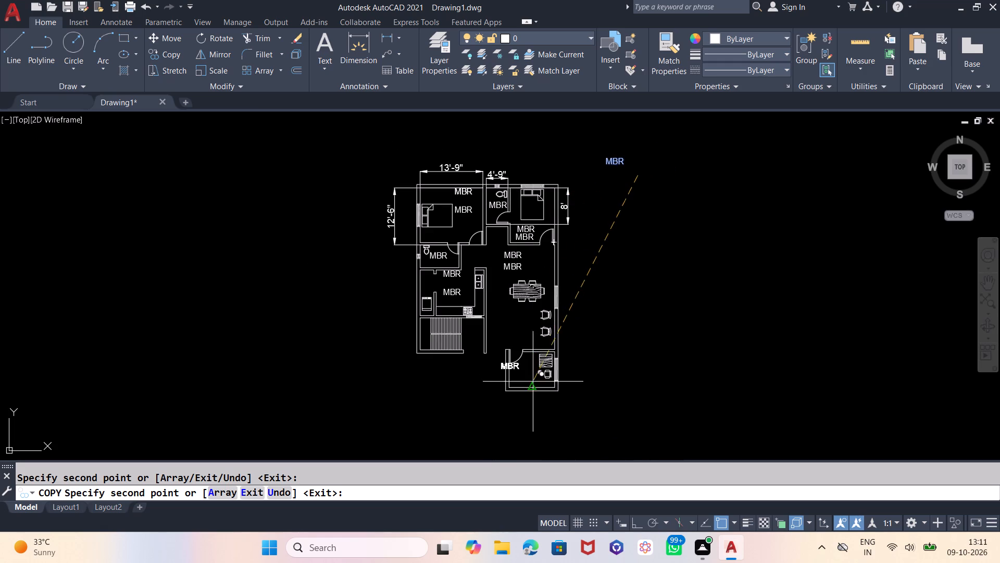
{"action": "scroll", "coordinate": [543, 392], "scroll_direction": "up", "scroll_amount": 2}
{"action": "left_click", "coordinate": [552, 364]}
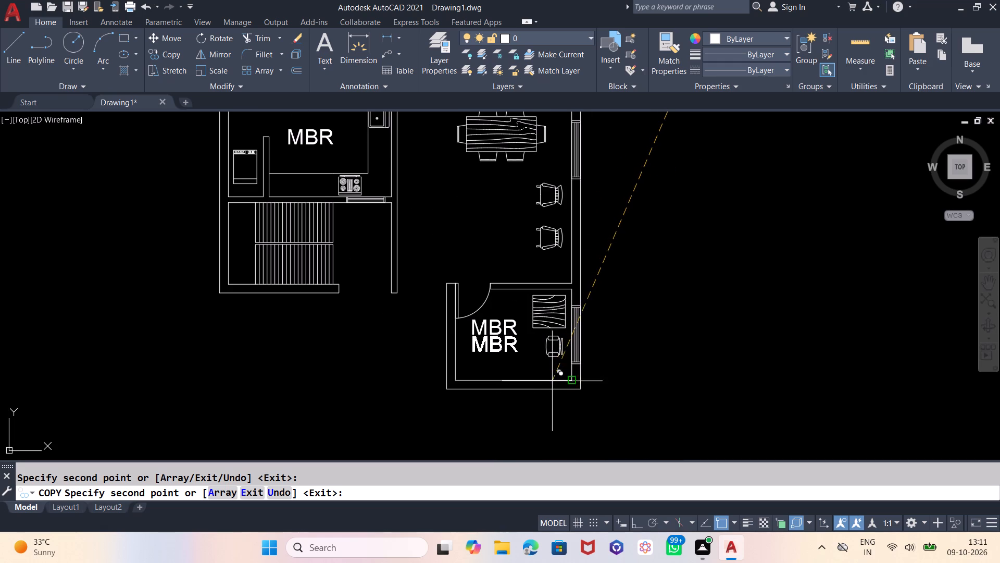
{"action": "left_click", "coordinate": [553, 388]}
{"action": "scroll", "coordinate": [481, 413], "scroll_direction": "down", "scroll_amount": 1}
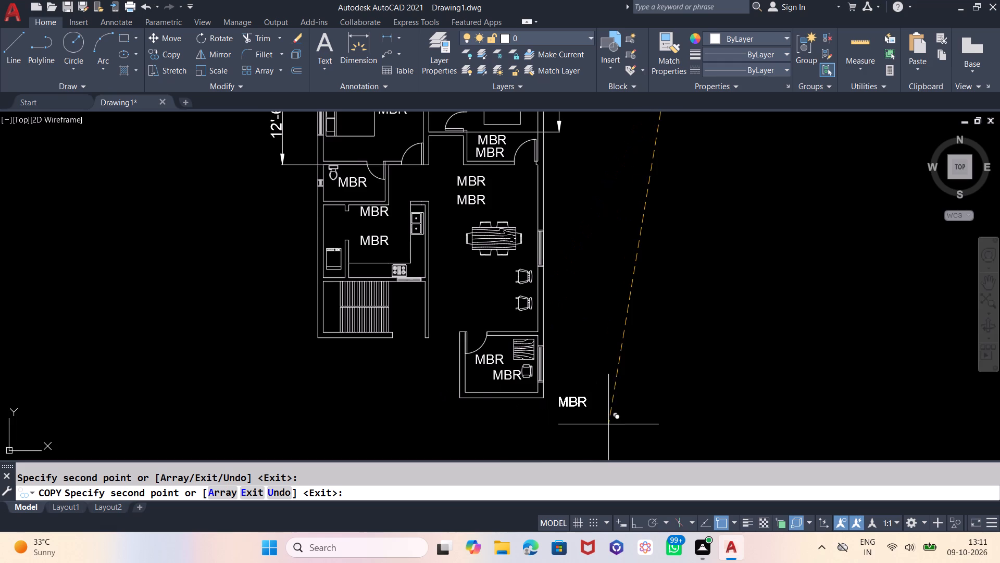
{"action": "key", "text": "Escape"}
Replace the lower MBR text in the upper-left bedroom with the room size 13'9"X12'6".
{"action": "scroll", "coordinate": [594, 432], "scroll_direction": "down", "scroll_amount": 1}
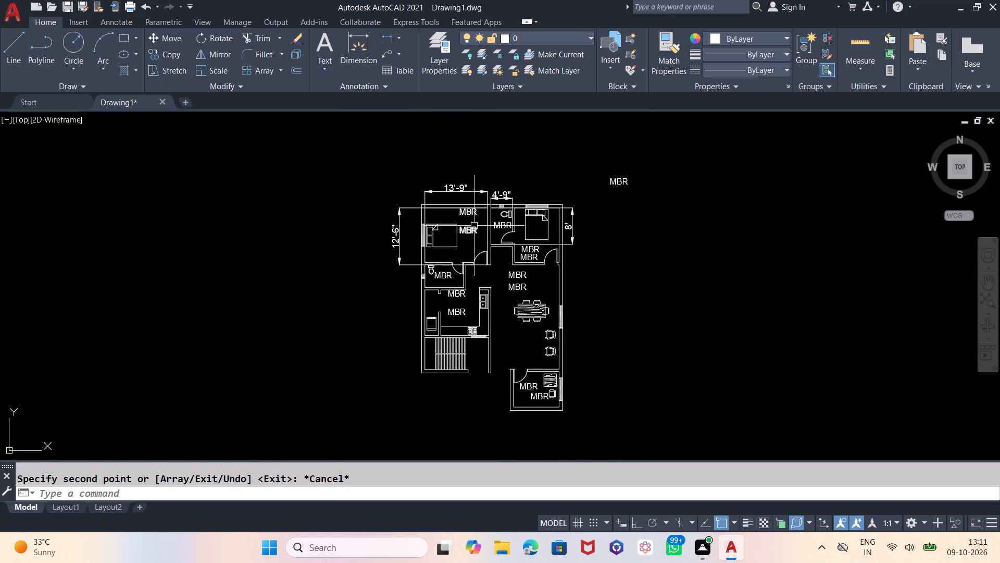
{"action": "scroll", "coordinate": [473, 223], "scroll_direction": "up", "scroll_amount": 3}
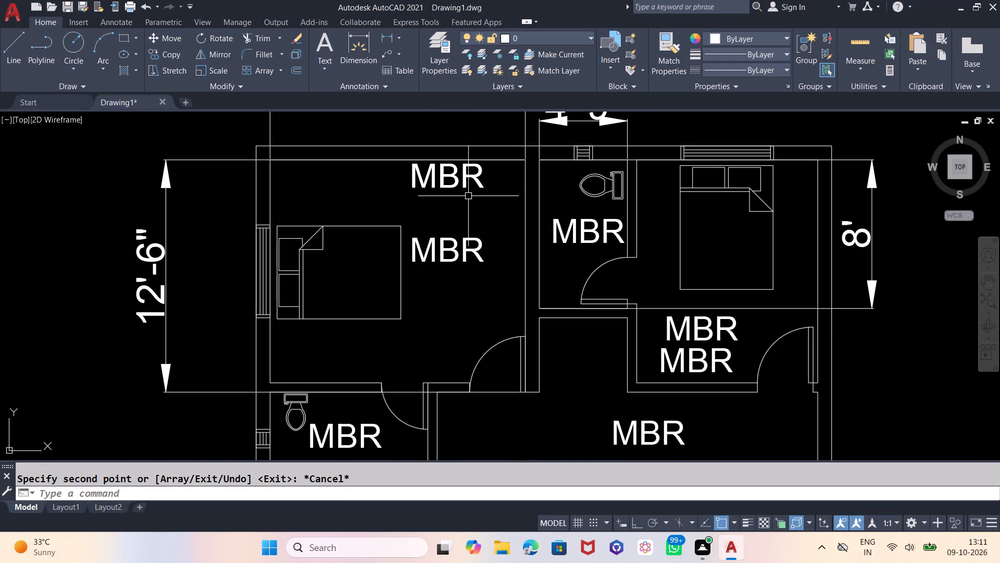
{"action": "double_click", "coordinate": [477, 249]}
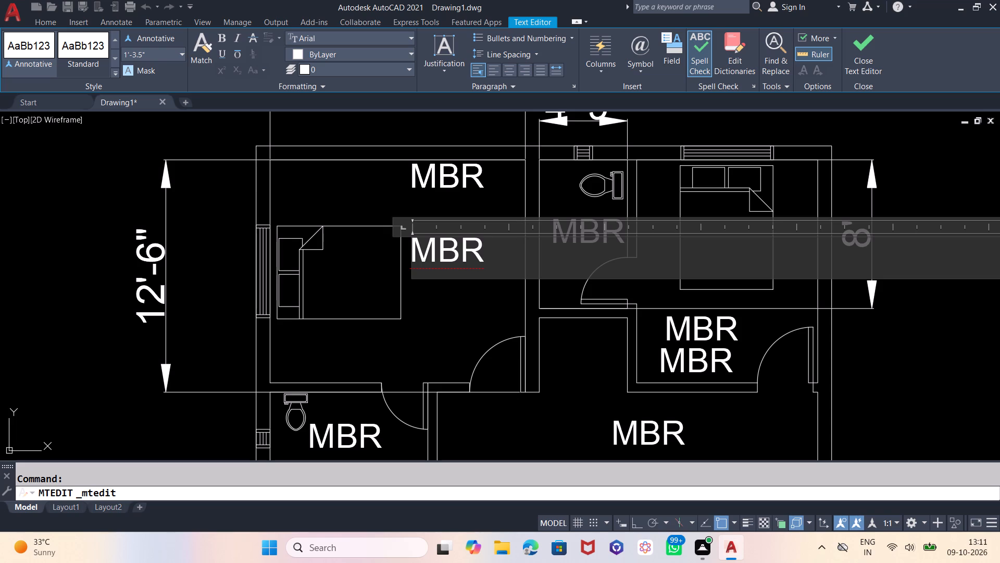
{"action": "key", "text": "BackSpace"}
{"action": "key", "text": "BackSpace"}
{"action": "key", "text": "BackSpace"}
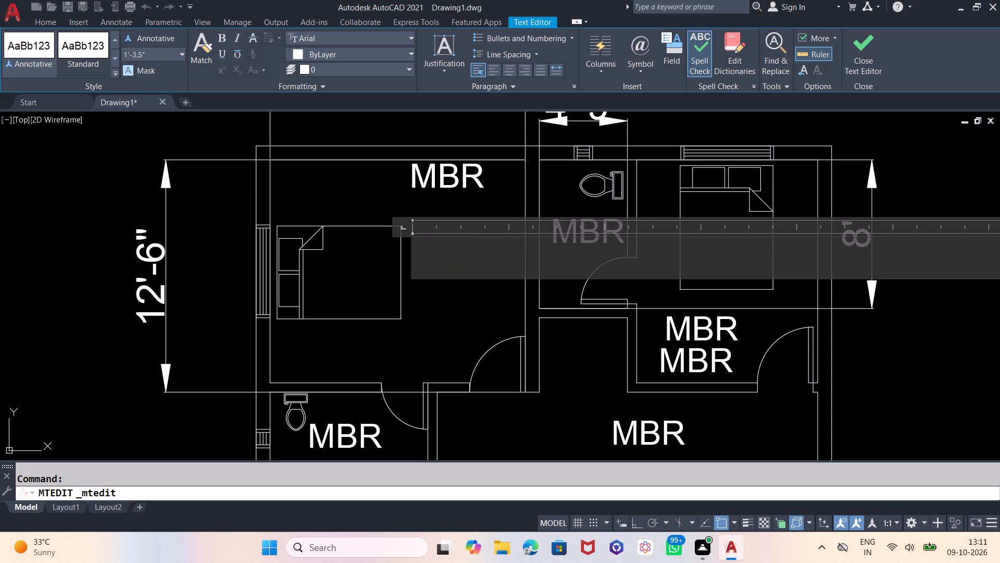
{"action": "type", "text": "13'9\""}
{"action": "type", "text": "X12'"}
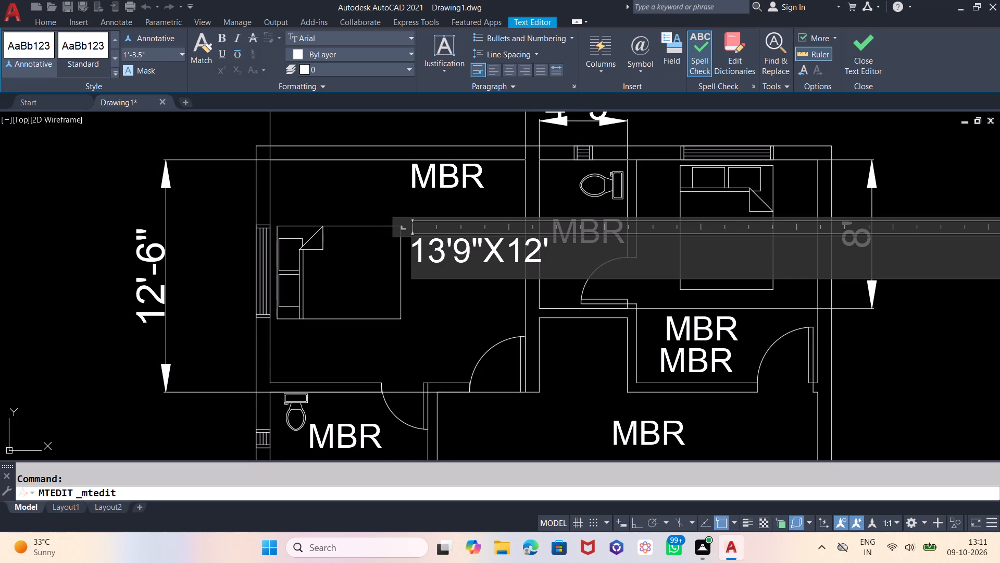
{"action": "type", "text": "6\""}
{"action": "key", "text": "Return"}
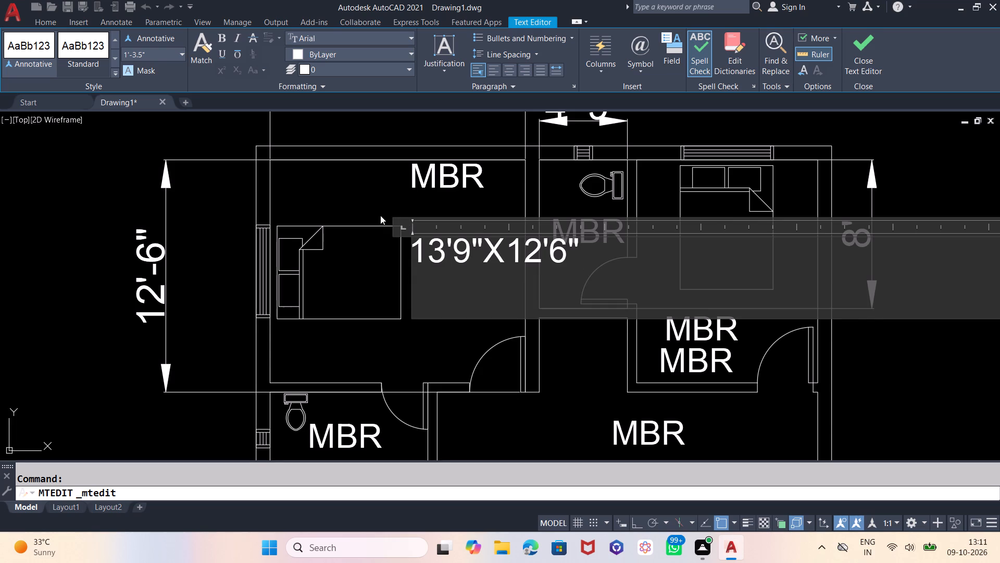
{"action": "left_click_drag", "start_coordinate": [377, 215], "coordinate": [383, 219]}
Scale down the 13'9"X12'6" text freehand until it is about as wide as the MBR label.
{"action": "left_click", "coordinate": [482, 242]}
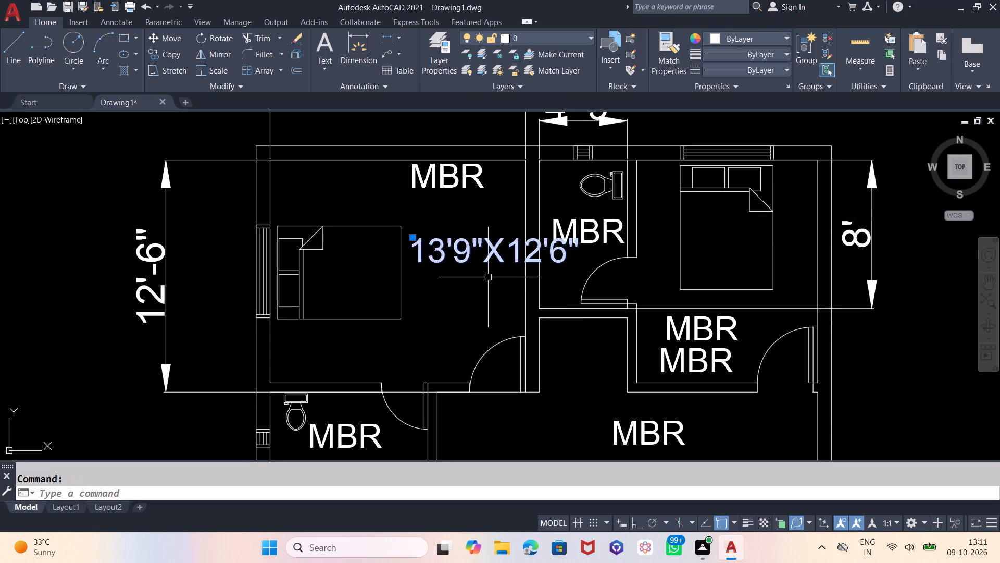
{"action": "key", "text": "s"}
{"action": "key", "text": "c"}
{"action": "key", "text": "Return"}
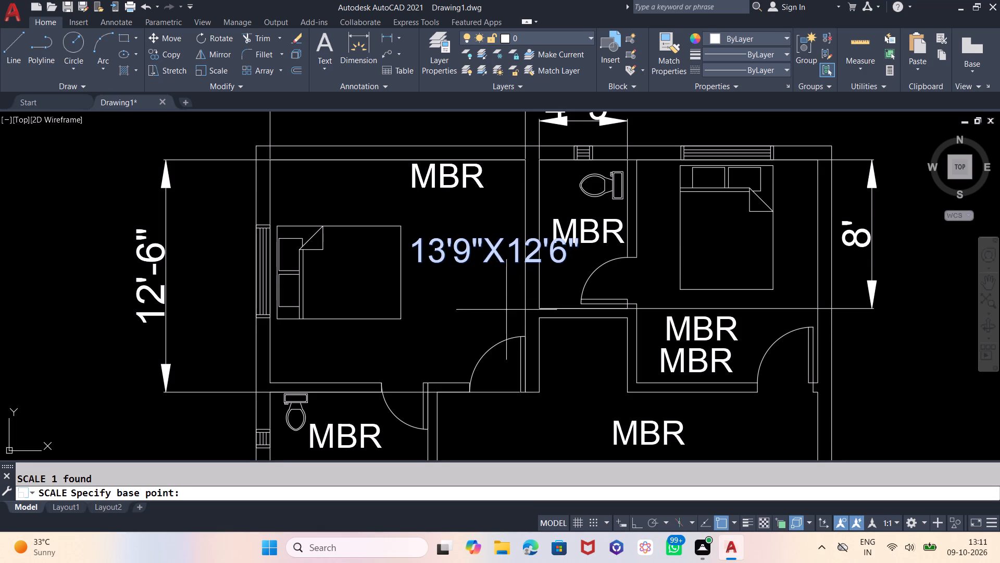
{"action": "left_click", "coordinate": [498, 291]}
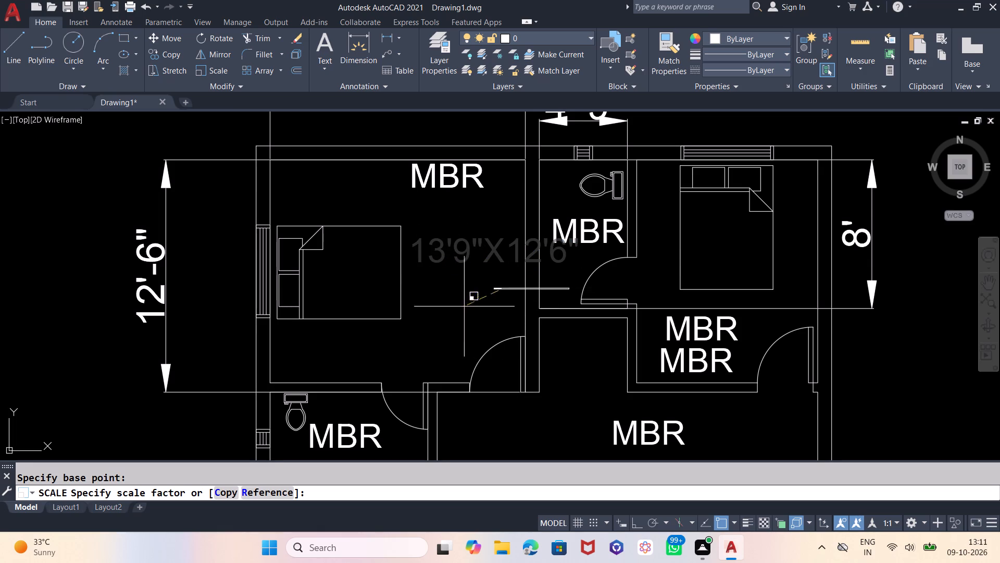
{"action": "left_click", "coordinate": [152, 371]}
Move the 13'9"X12'6" text directly beneath the MBR label in the upper-left bedroom, aligning their starting edges.
{"action": "left_click", "coordinate": [508, 278]}
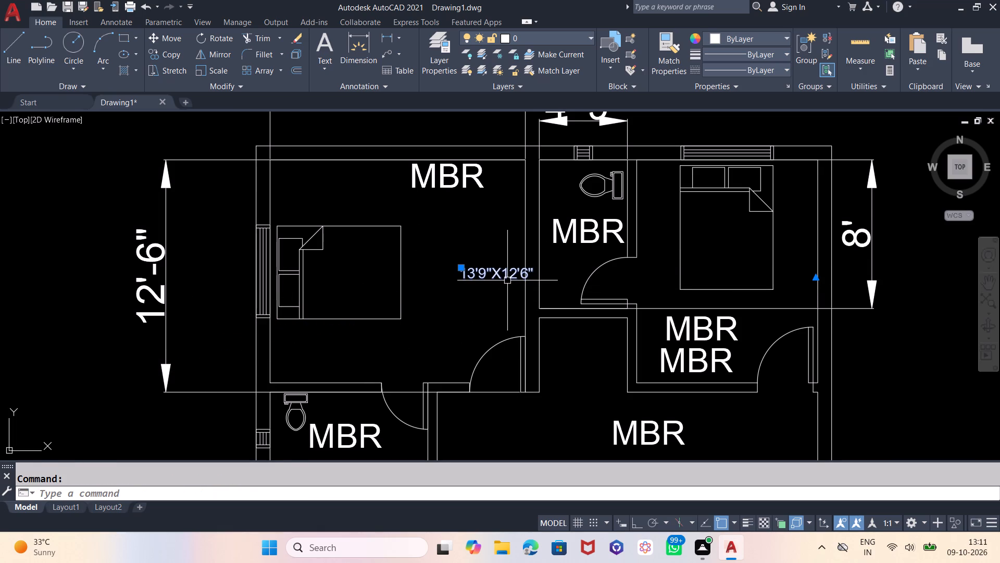
{"action": "key", "text": "m"}
{"action": "key", "text": "Return"}
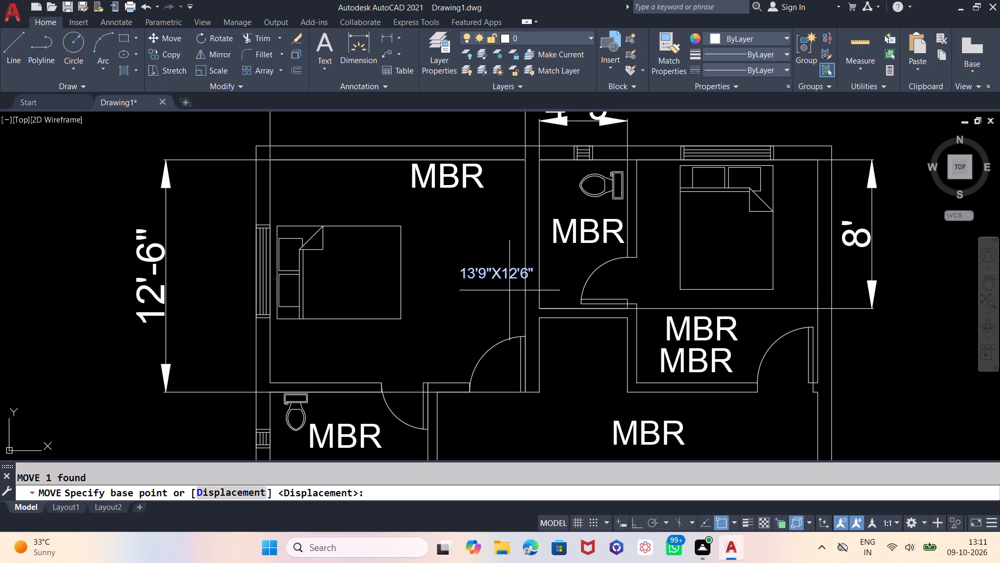
{"action": "left_click", "coordinate": [506, 288]}
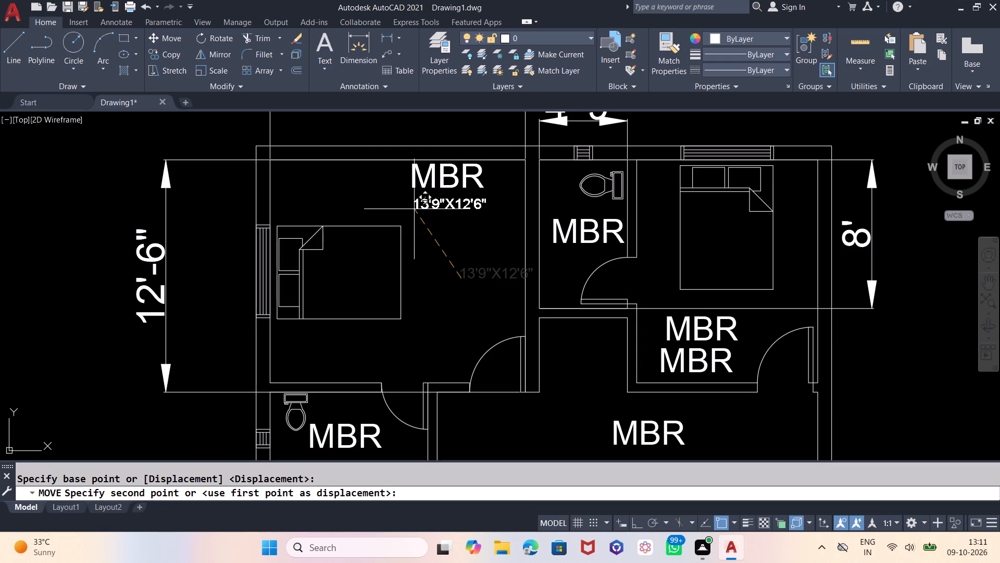
{"action": "left_click", "coordinate": [413, 212]}
Scale up the 13'9"X12'6" text slightly freehand so it extends a little wider than the MBR label above it.
{"action": "scroll", "coordinate": [434, 270], "scroll_direction": "down", "scroll_amount": 1}
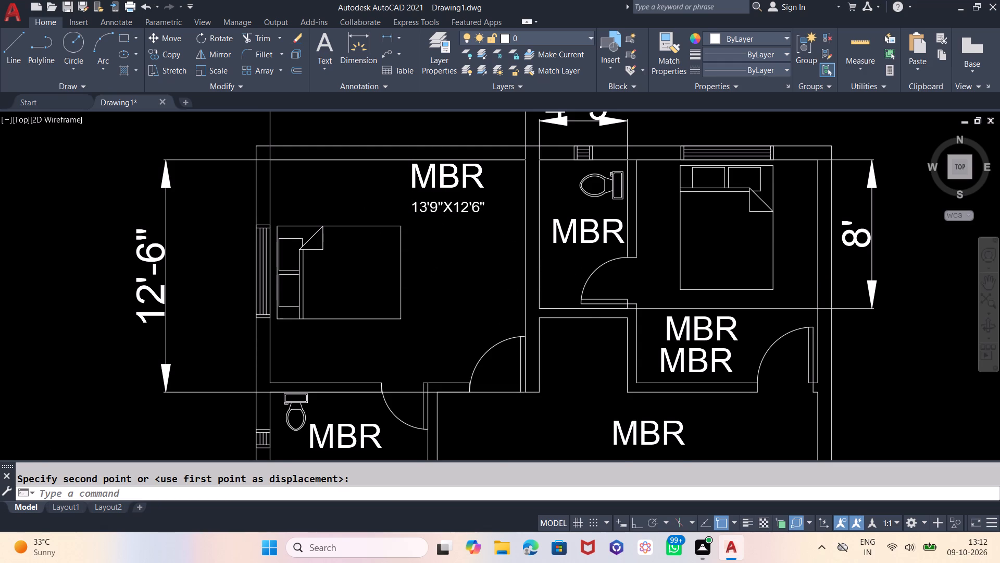
{"action": "scroll", "coordinate": [428, 273], "scroll_direction": "down", "scroll_amount": 1}
{"action": "left_click", "coordinate": [435, 248]}
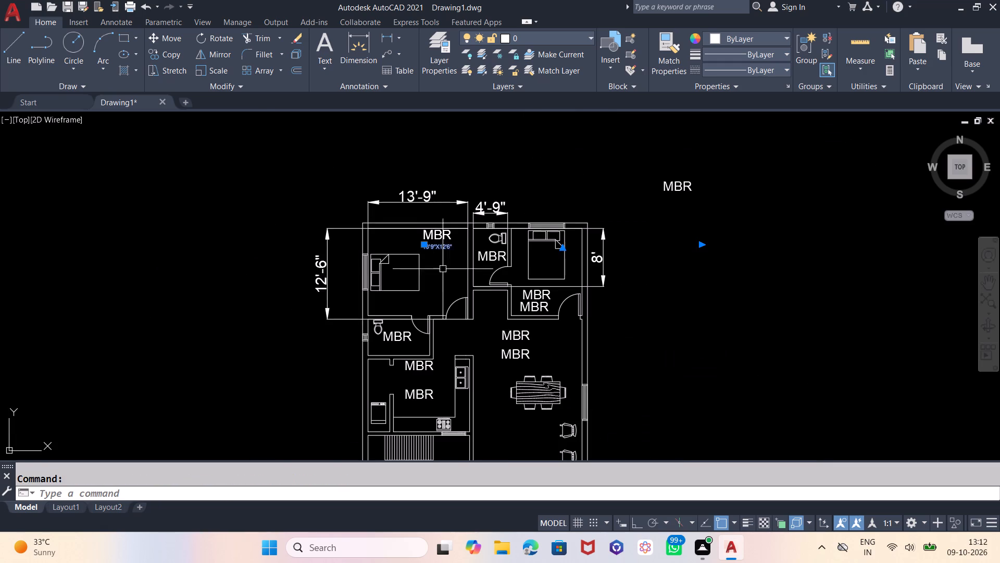
{"action": "key", "text": "s"}
{"action": "key", "text": "c"}
{"action": "key", "text": "Return"}
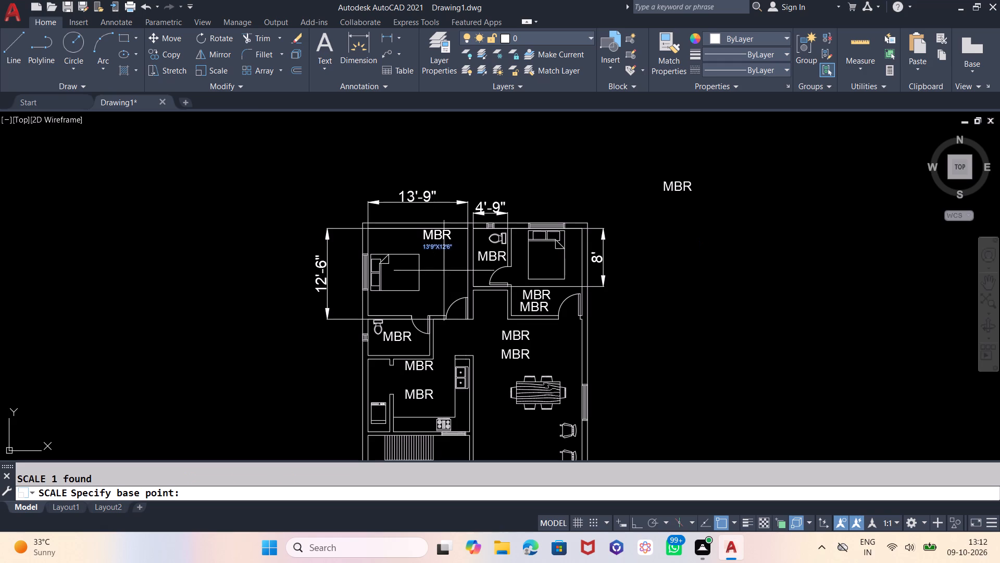
{"action": "left_click", "coordinate": [428, 255]}
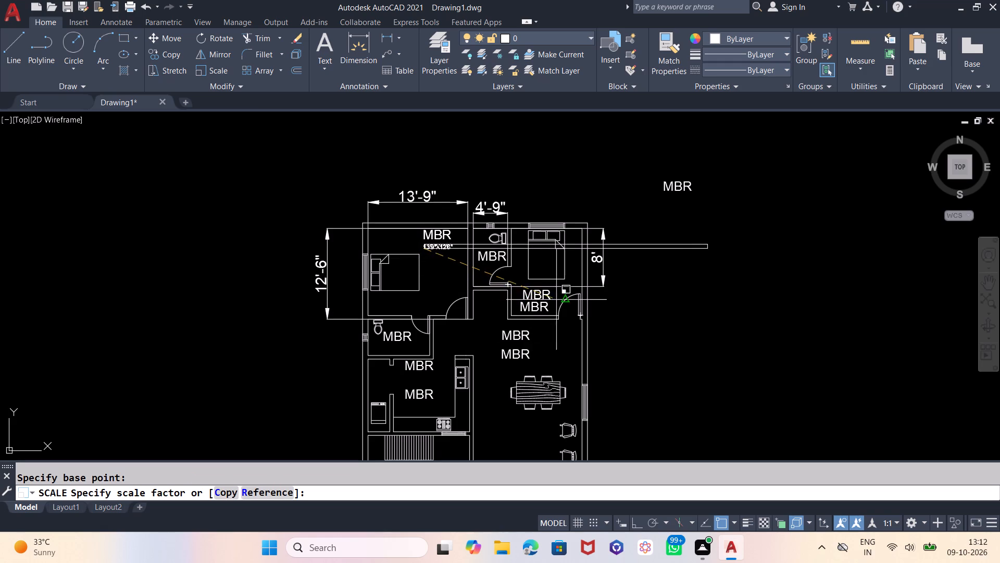
{"action": "left_click", "coordinate": [599, 300]}
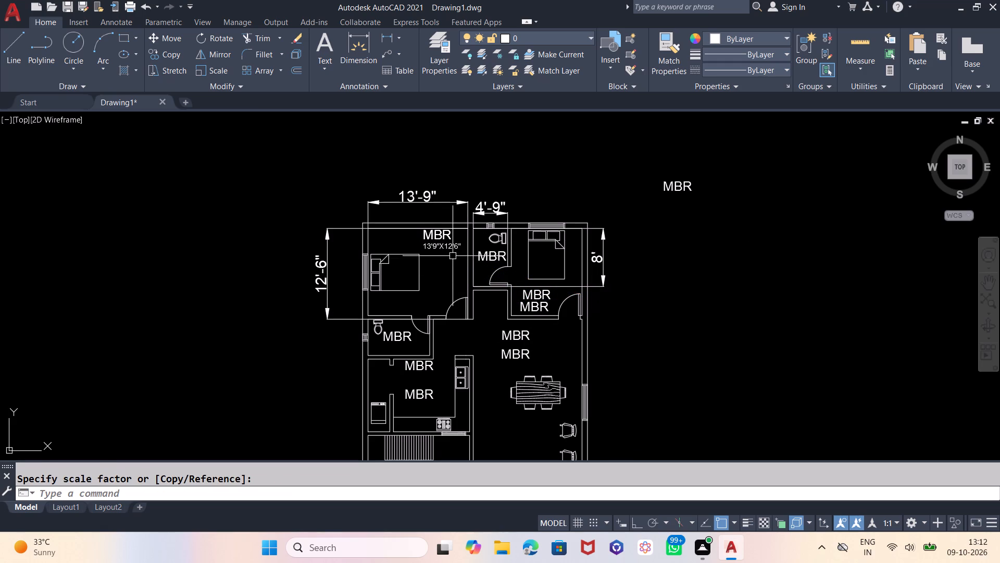
Move the 13'9"X12'6" text slightly so it sits centred beneath the MBR label in the upper-left bedroom.
{"action": "left_click", "coordinate": [453, 247]}
{"action": "key", "text": "m"}
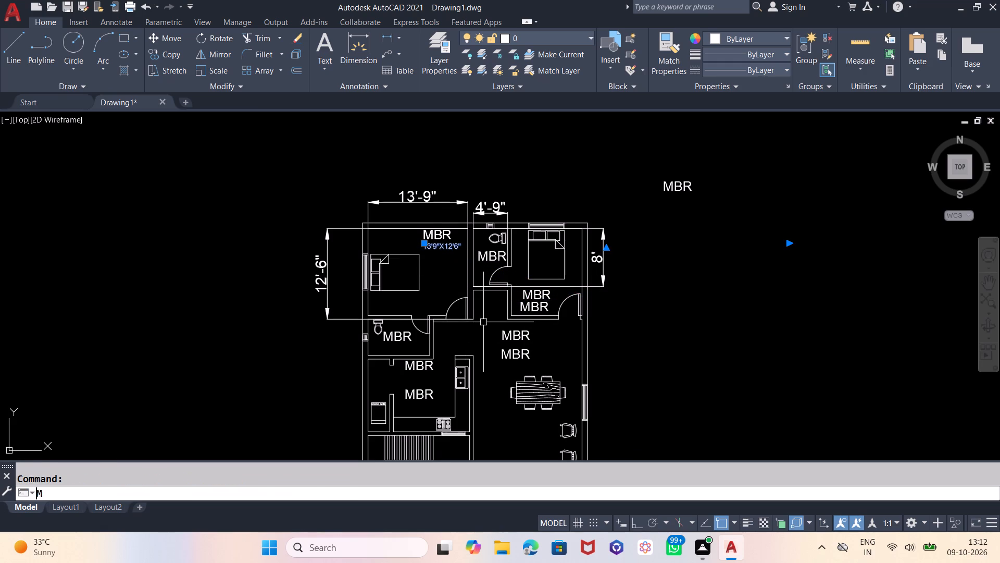
{"action": "key", "text": "Return"}
{"action": "left_click", "coordinate": [440, 260]}
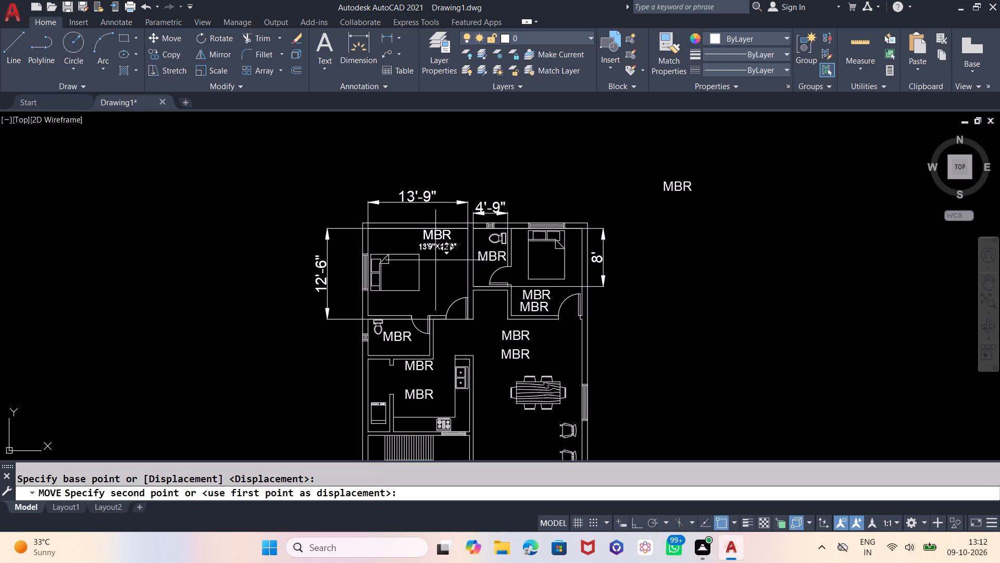
{"action": "left_click", "coordinate": [434, 262]}
Scale down the upper-left bedroom's MBR label freehand to about four fifths of its size.
{"action": "left_click", "coordinate": [436, 236]}
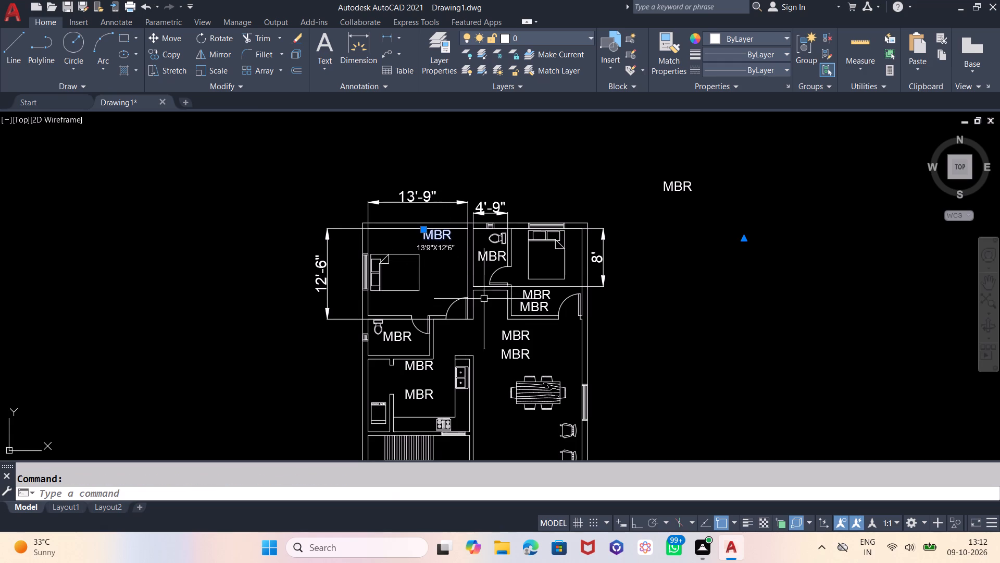
{"action": "type", "text": "SC"}
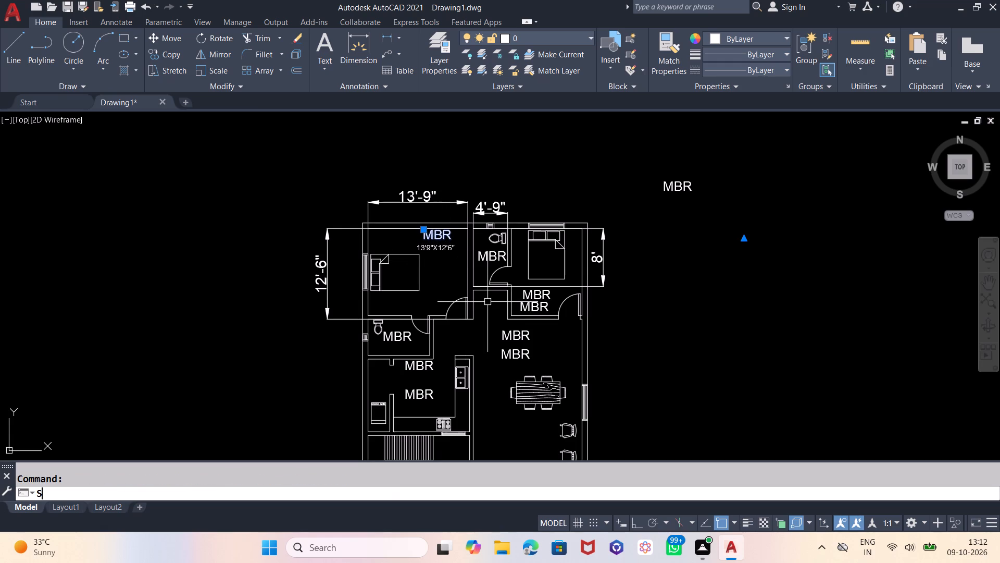
{"action": "key", "text": "Return"}
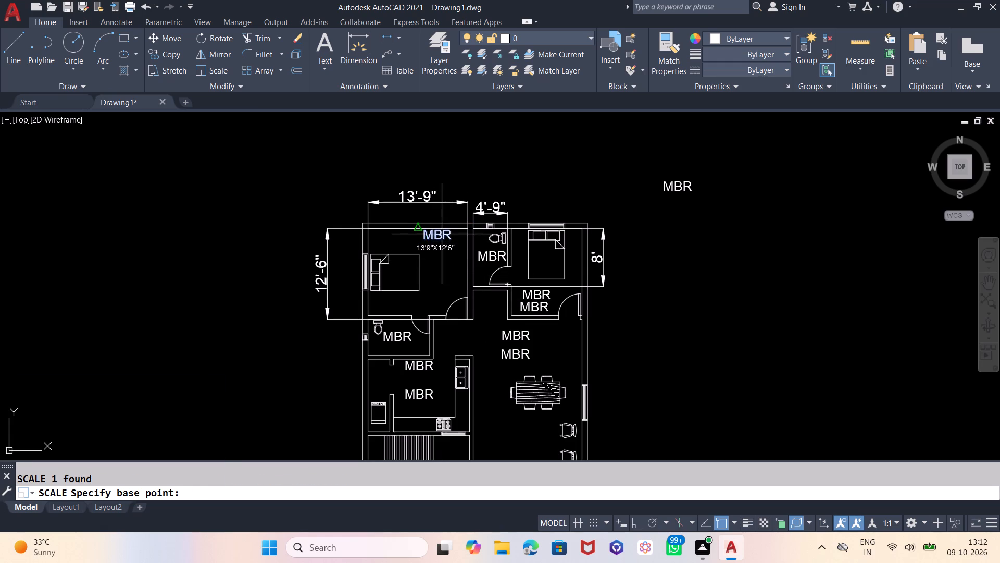
{"action": "left_click", "coordinate": [442, 234]}
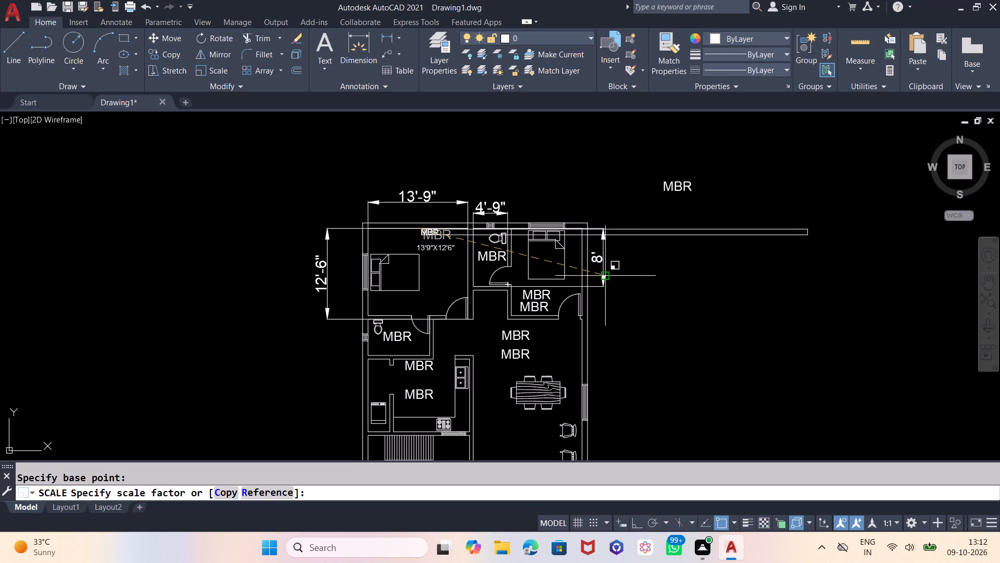
{"action": "left_click", "coordinate": [661, 294]}
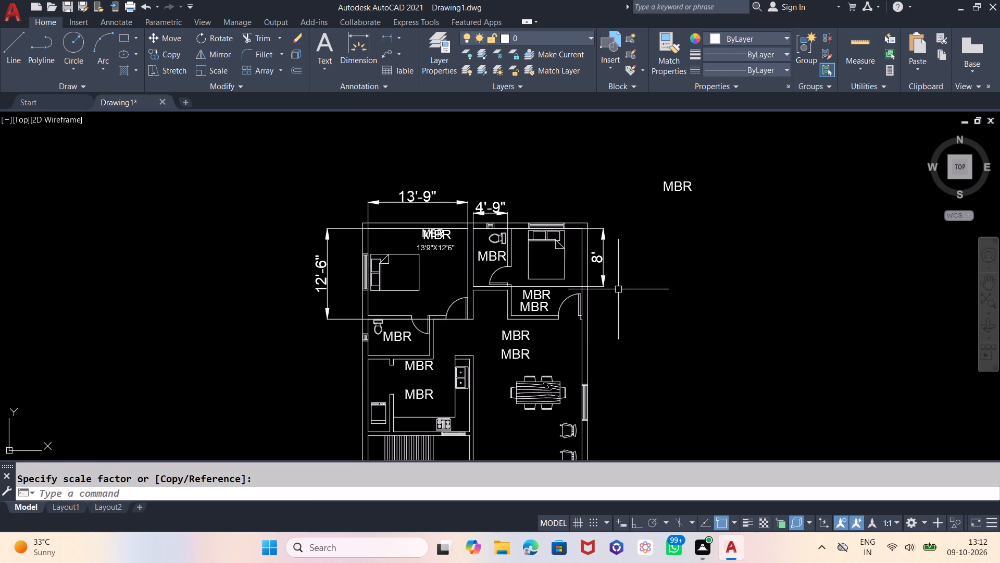
Delete the larger duplicate MBR label overlapping the smaller one in the upper-left bedroom.
{"action": "scroll", "coordinate": [442, 237], "scroll_direction": "up", "scroll_amount": 3}
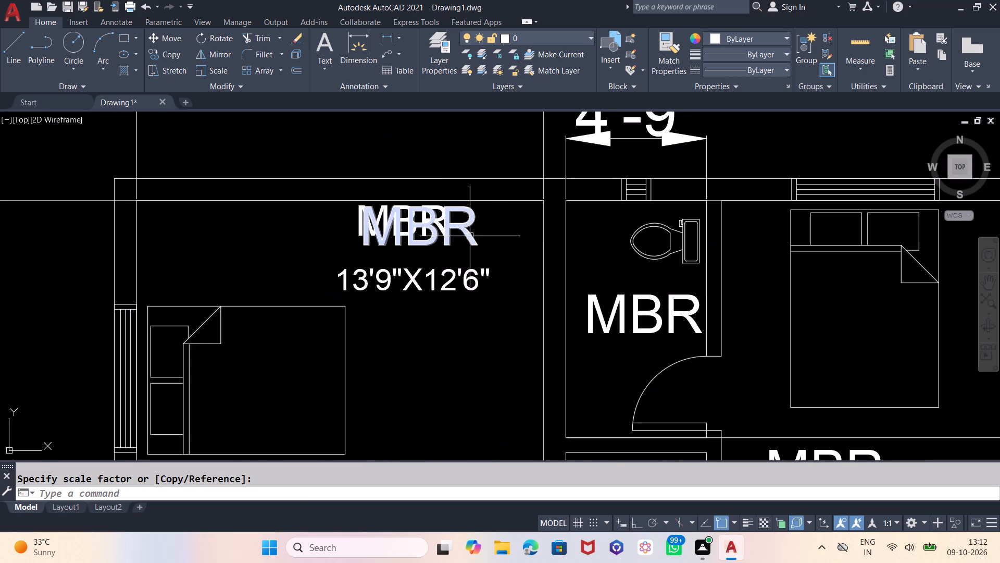
{"action": "left_click", "coordinate": [470, 236]}
{"action": "key", "text": "Delete"}
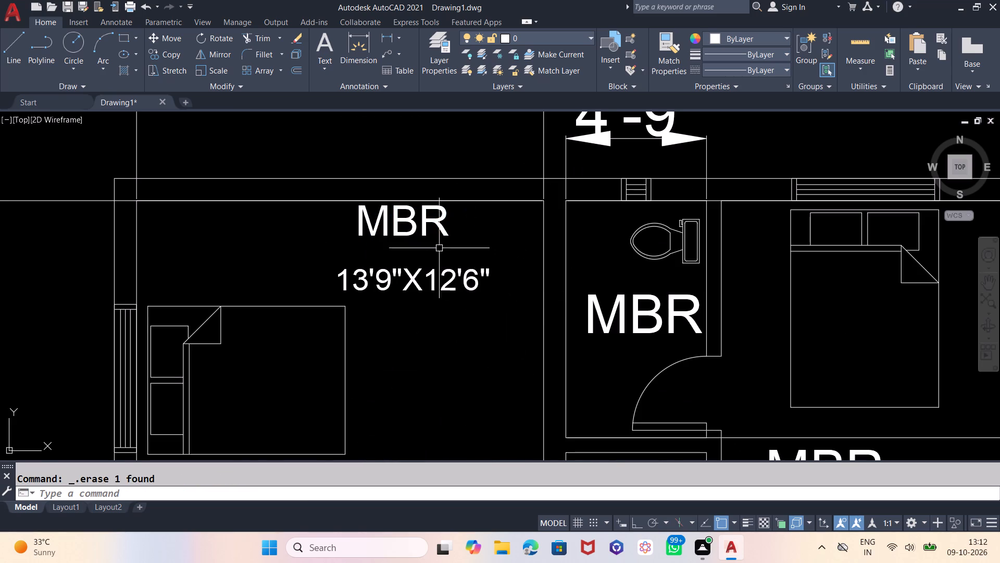
Move the remaining MBR label down so it sits centred just above the 13'9"X12'6" text.
{"action": "left_click", "coordinate": [417, 216]}
{"action": "key", "text": "m"}
{"action": "key", "text": "Return"}
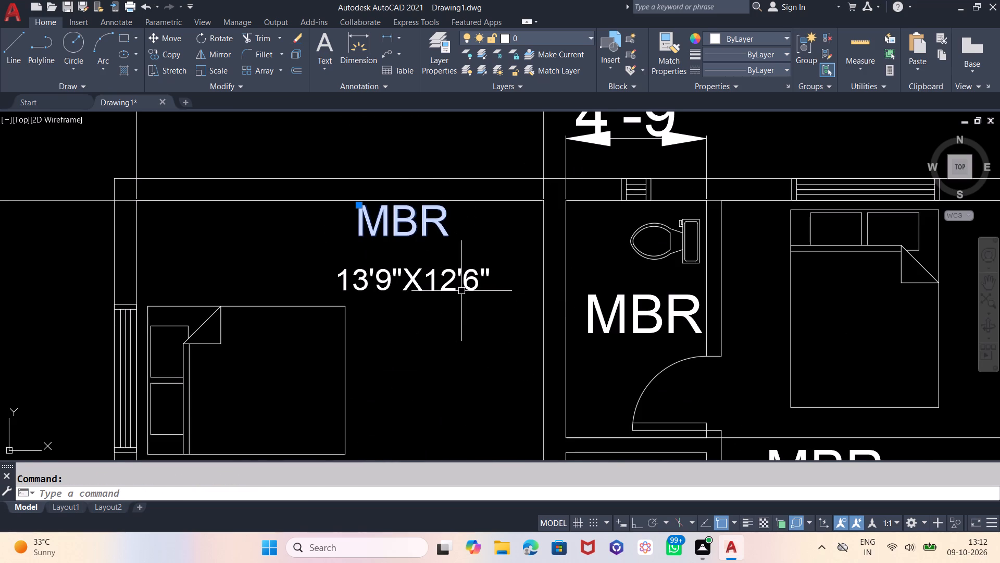
{"action": "left_click", "coordinate": [435, 240]}
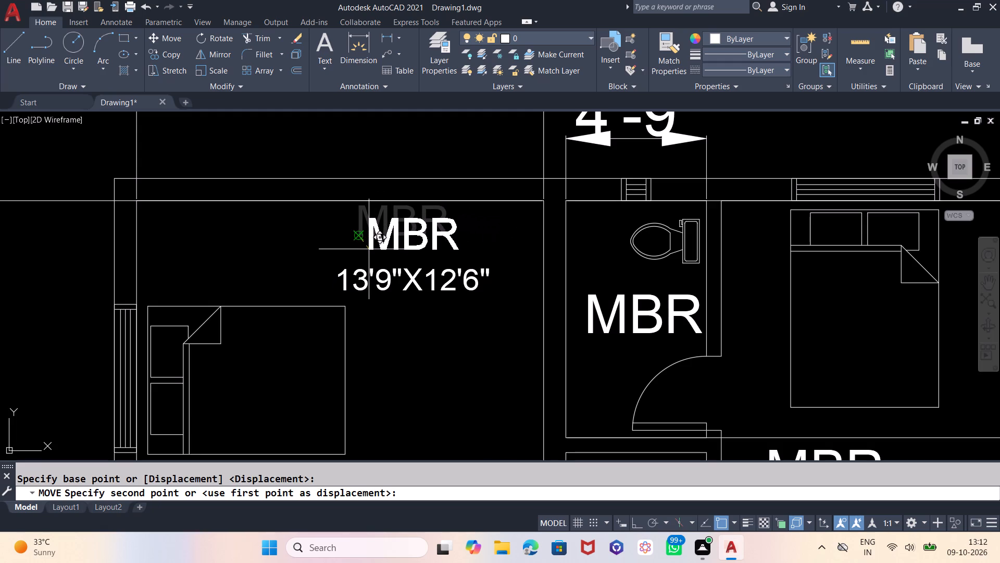
{"action": "left_click", "coordinate": [364, 252]}
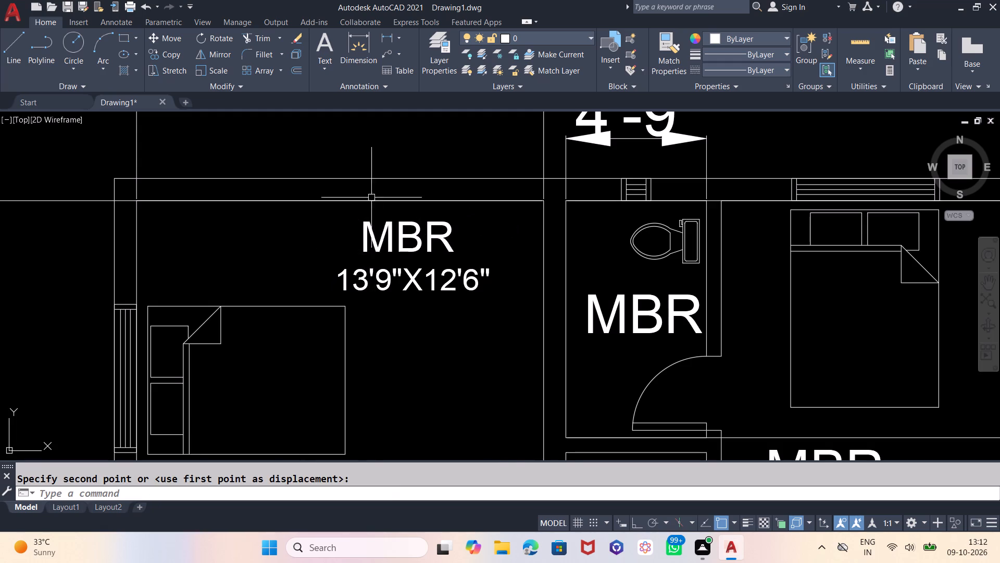
Scale down the MBR label in the upper toilet freehand to roughly a third of its size.
{"action": "scroll", "coordinate": [322, 158], "scroll_direction": "down", "scroll_amount": 2}
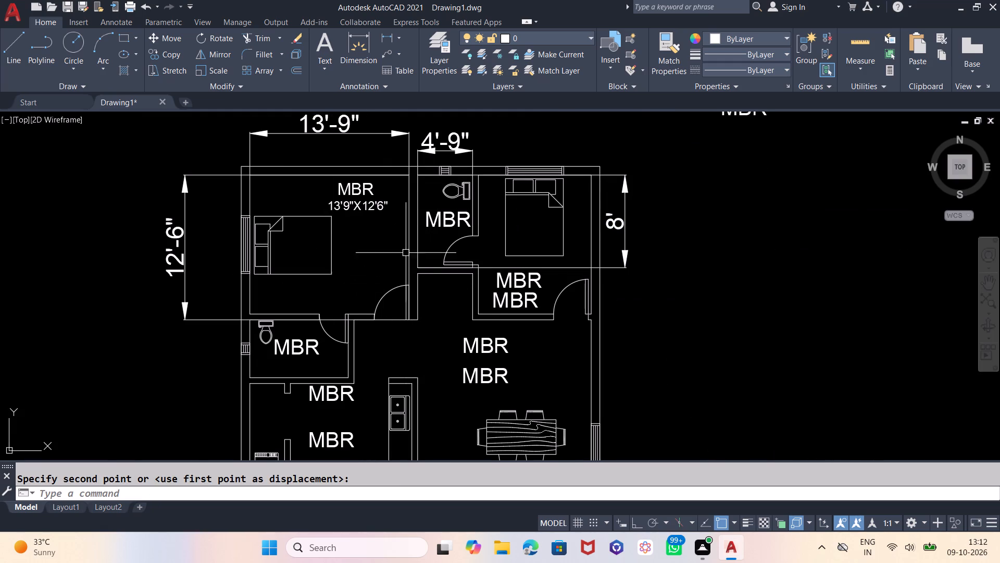
{"action": "left_click", "coordinate": [446, 219]}
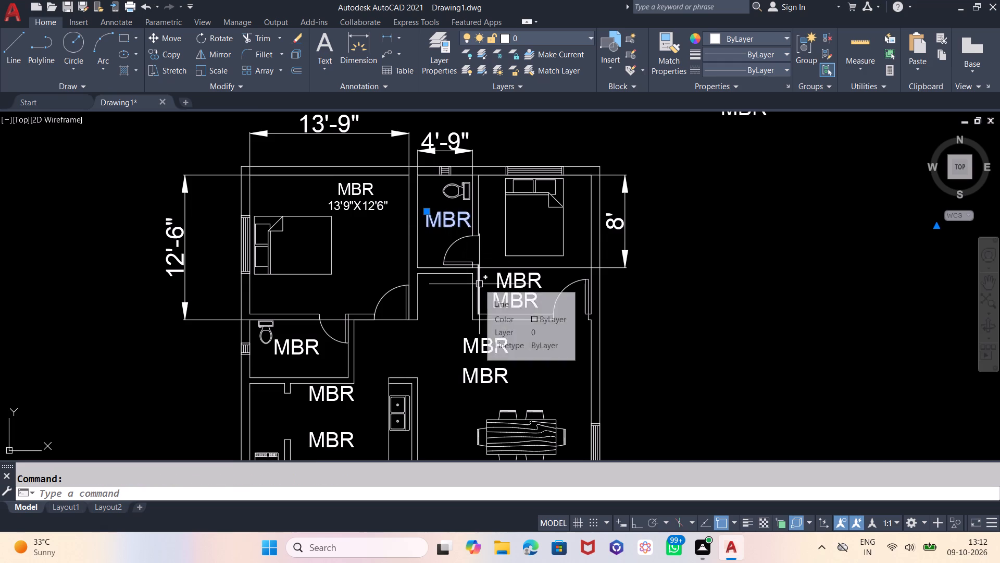
{"action": "type", "text": "SC"}
{"action": "key", "text": "Return"}
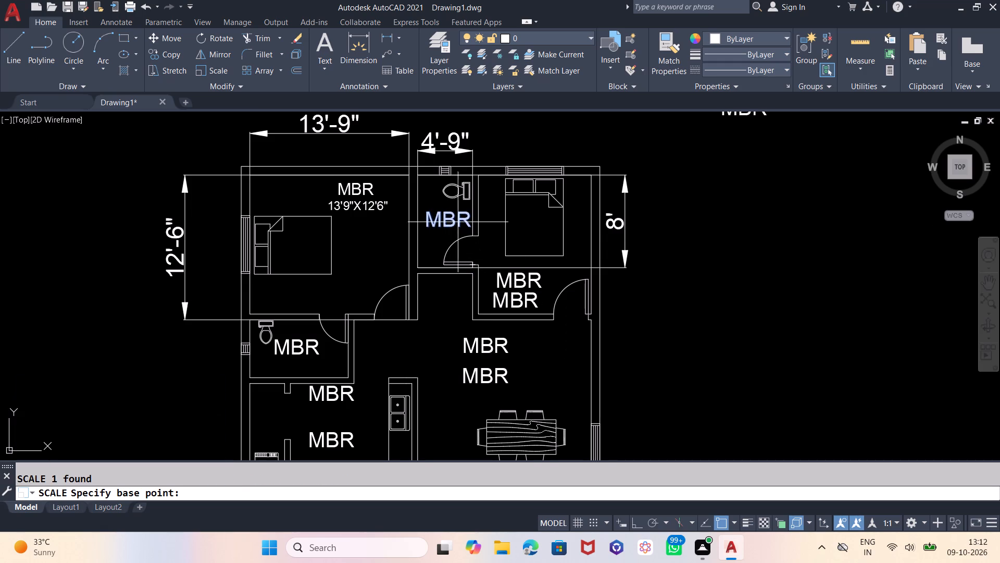
{"action": "left_click", "coordinate": [426, 209]}
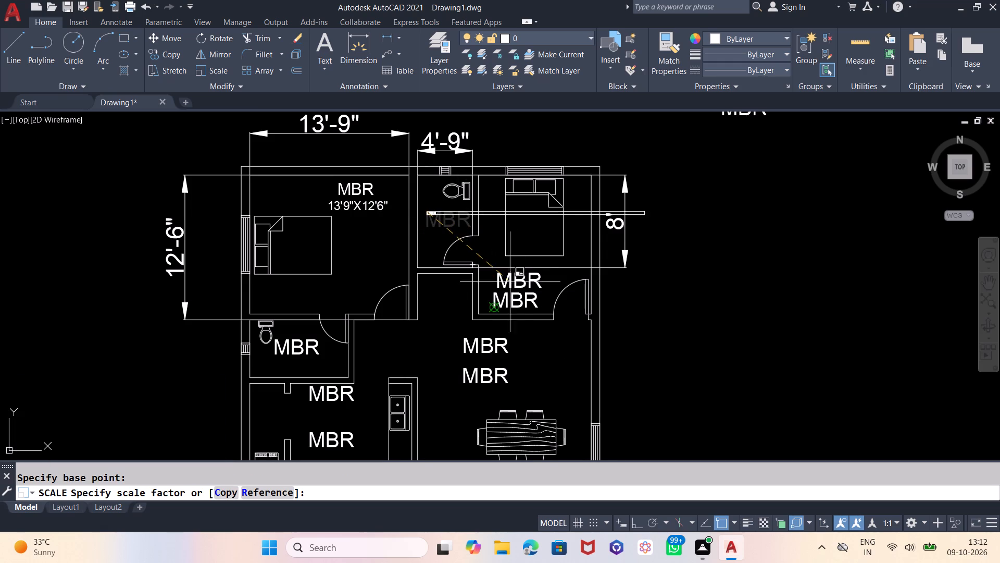
{"action": "left_click", "coordinate": [576, 292]}
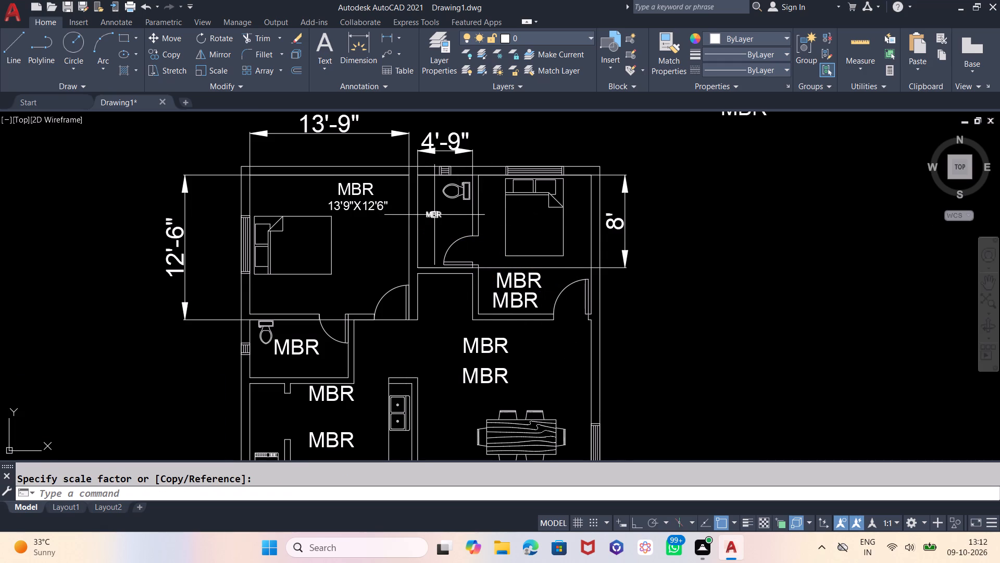
Replace the small MBR text in the upper toilet with the room name TOILET.
{"action": "double_click", "coordinate": [434, 212]}
{"action": "left_click", "coordinate": [442, 214]}
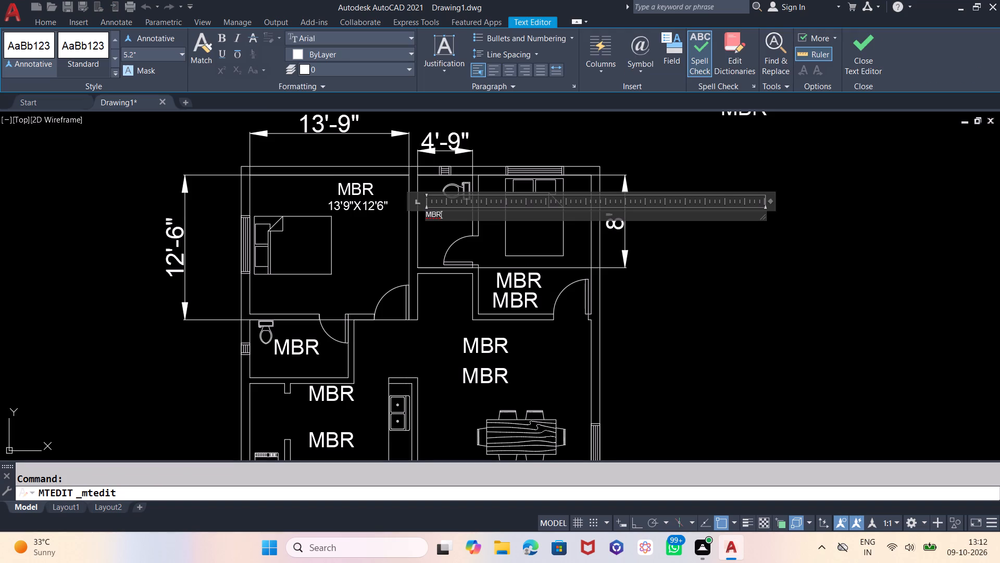
{"action": "key", "text": "BackSpace"}
{"action": "key", "text": "BackSpace"}
{"action": "key", "text": "BackSpace"}
{"action": "type", "text": "TOILET"}
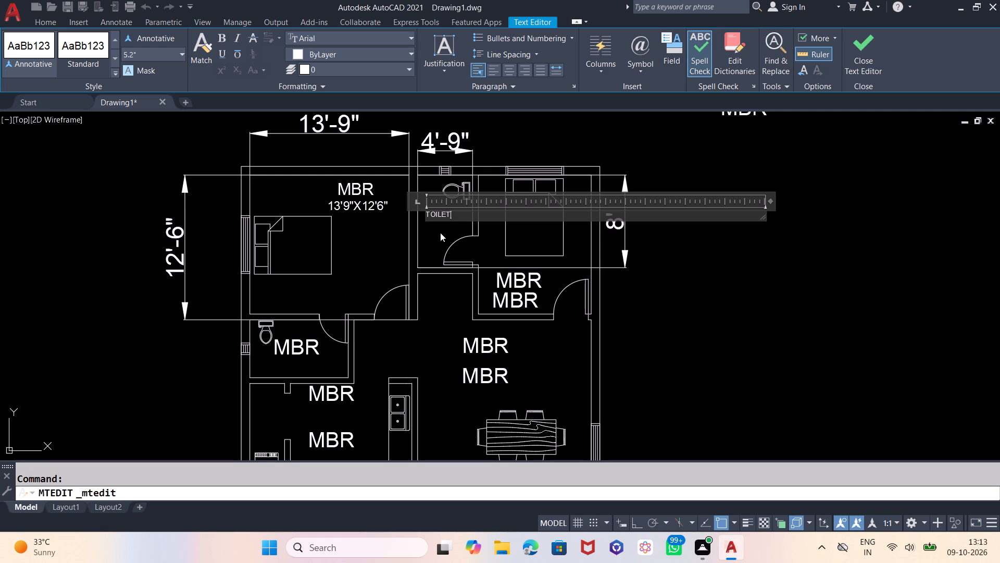
{"action": "left_click", "coordinate": [440, 232]}
Copy the TOILET text directly beneath itself and into the lower-left toilet, below the MBR label there.
{"action": "left_click", "coordinate": [443, 216]}
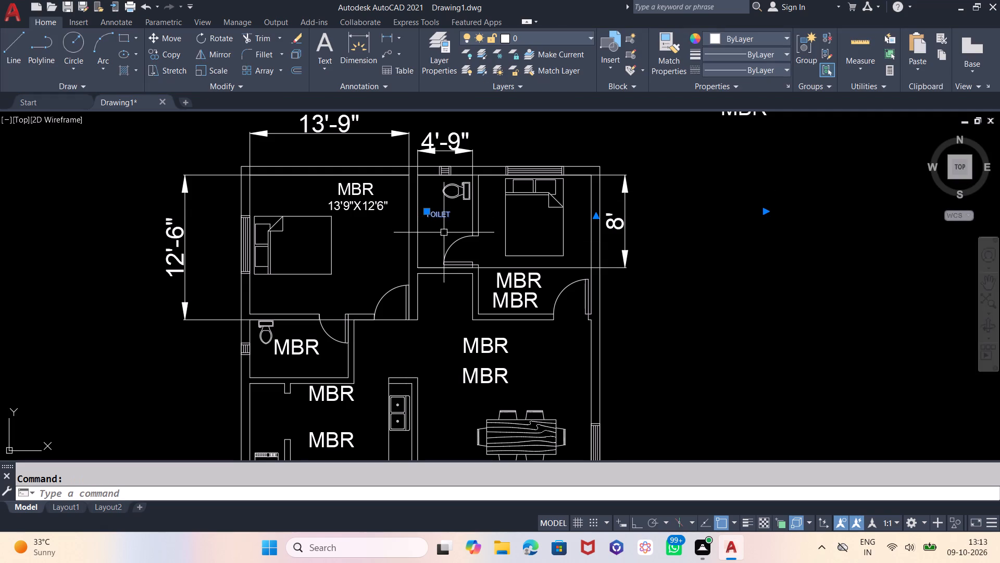
{"action": "type", "text": "CP"}
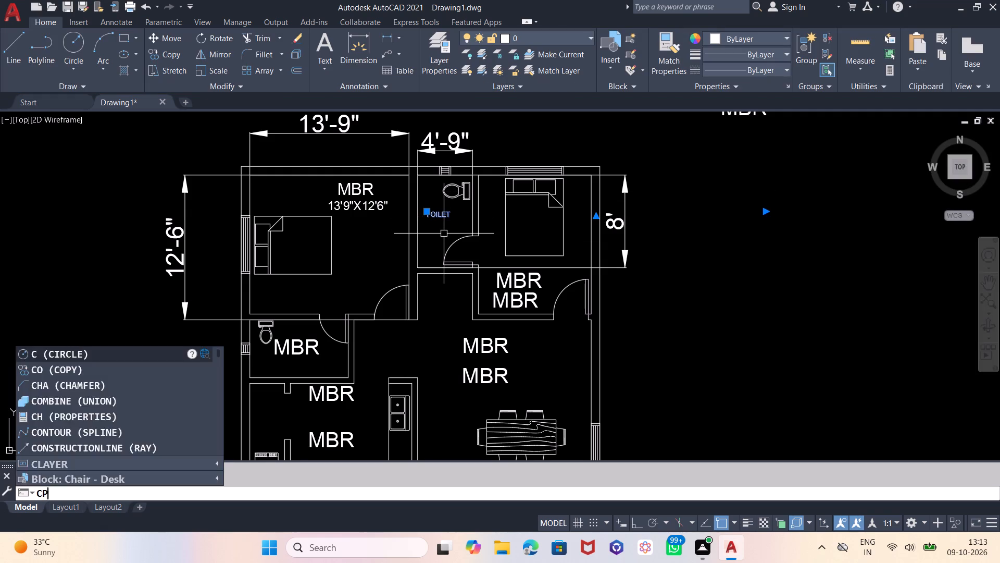
{"action": "key", "text": "Return"}
{"action": "left_click", "coordinate": [444, 228]}
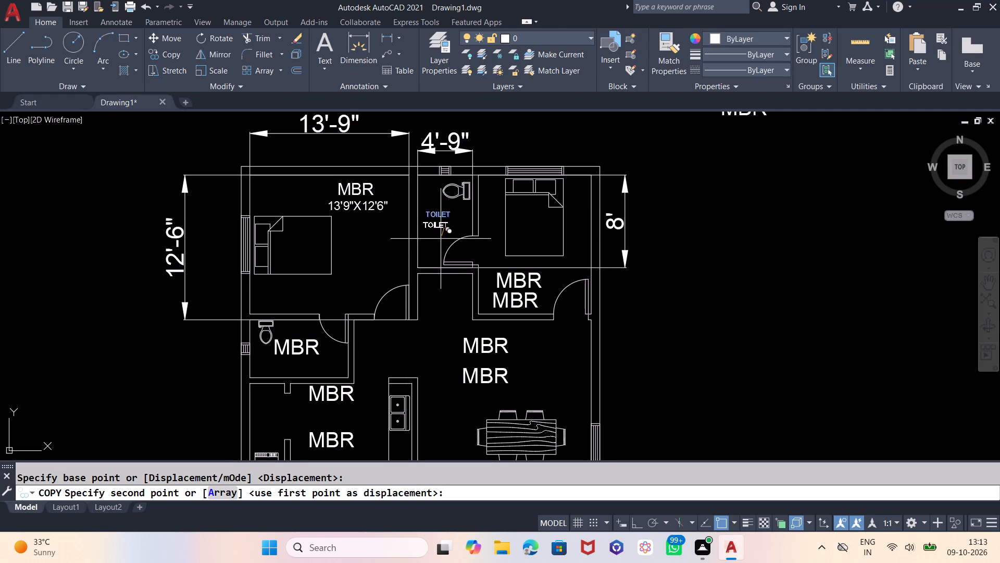
{"action": "left_click", "coordinate": [442, 237]}
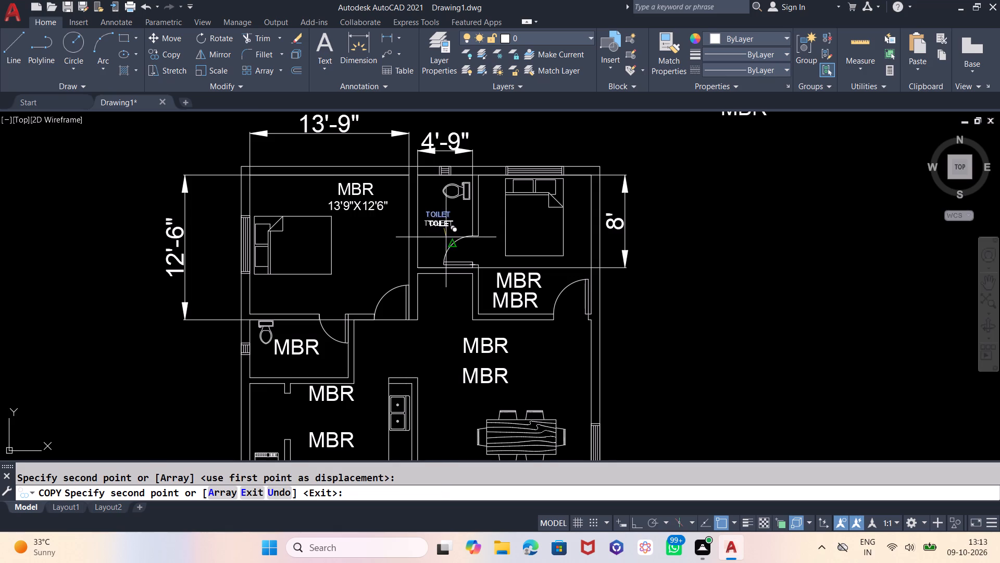
{"action": "left_click", "coordinate": [299, 373]}
{"action": "key", "text": "Escape"}
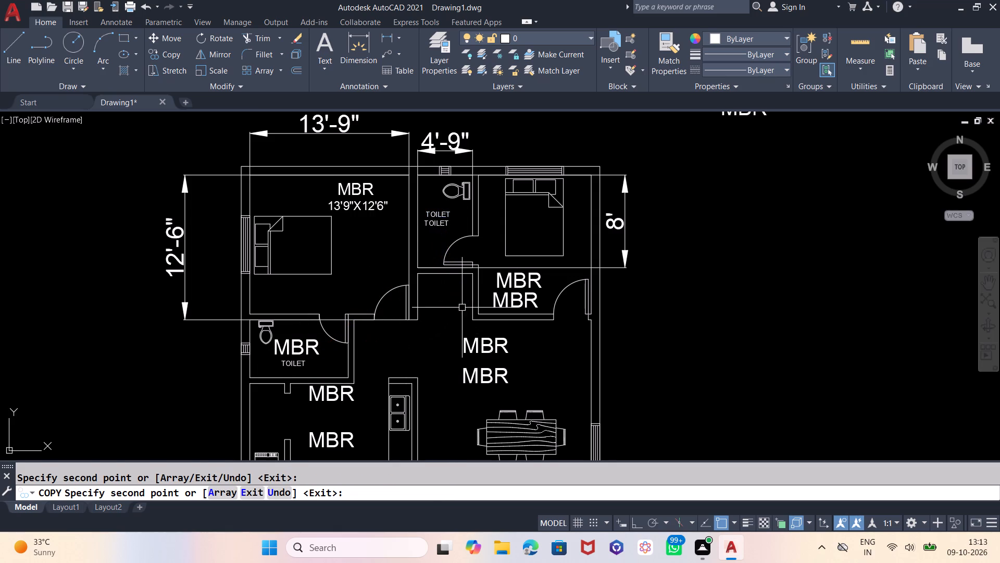
Replace the lower TOILET text in the upper toilet with the room size 4'9"X8'.
{"action": "double_click", "coordinate": [447, 223]}
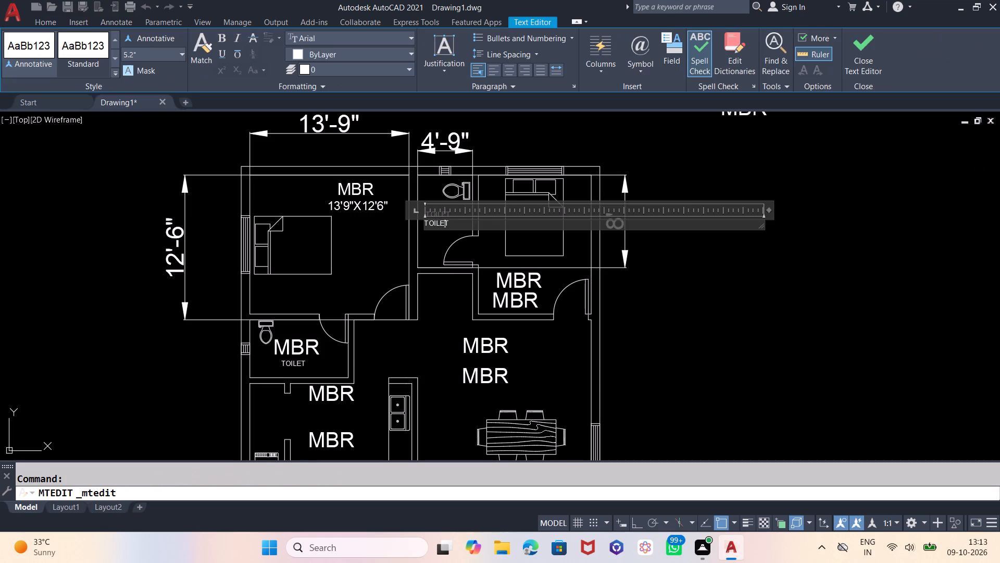
{"action": "left_click", "coordinate": [449, 224]}
{"action": "key", "text": "BackSpace"}
{"action": "key", "text": "BackSpace"}
{"action": "key", "text": "BackSpace"}
{"action": "key", "text": "BackSpace"}
{"action": "key", "text": "BackSpace"}
{"action": "key", "text": "BackSpace"}
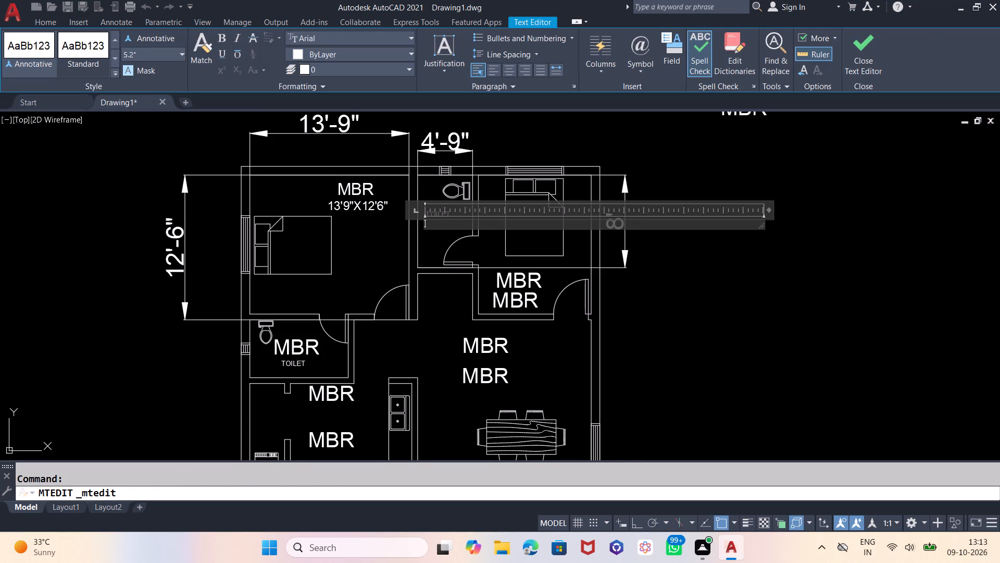
{"action": "type", "text": "4'9"}
{"action": "key", "text": "shift+quotedbl"}
{"action": "type", "text": "X8'"}
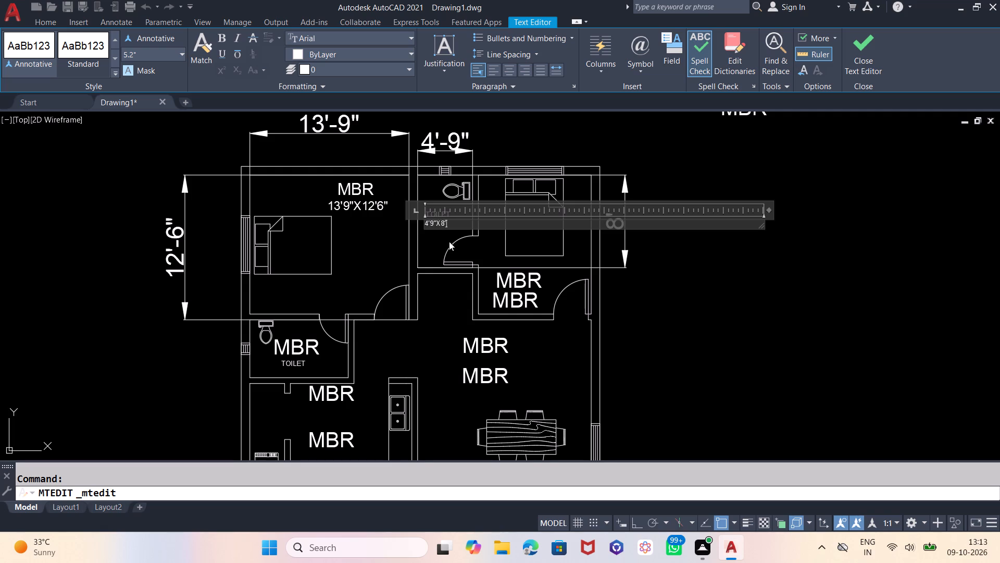
{"action": "left_click", "coordinate": [442, 239]}
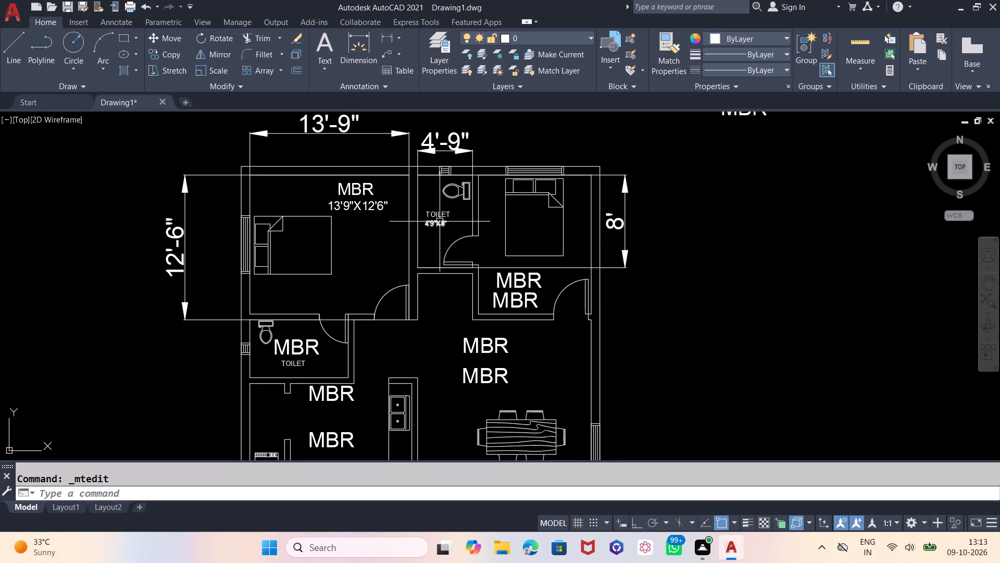
Slightly rescale the TOILET name and the 4'9"X8' size text in the upper toilet freehand.
{"action": "left_click", "coordinate": [437, 209]}
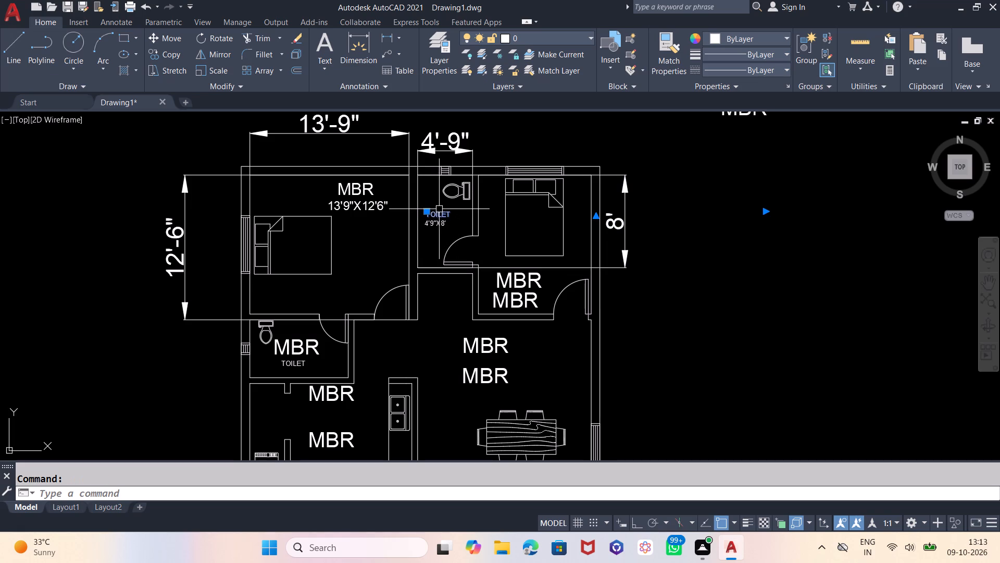
{"action": "type", "text": "SC"}
{"action": "key", "text": "Return"}
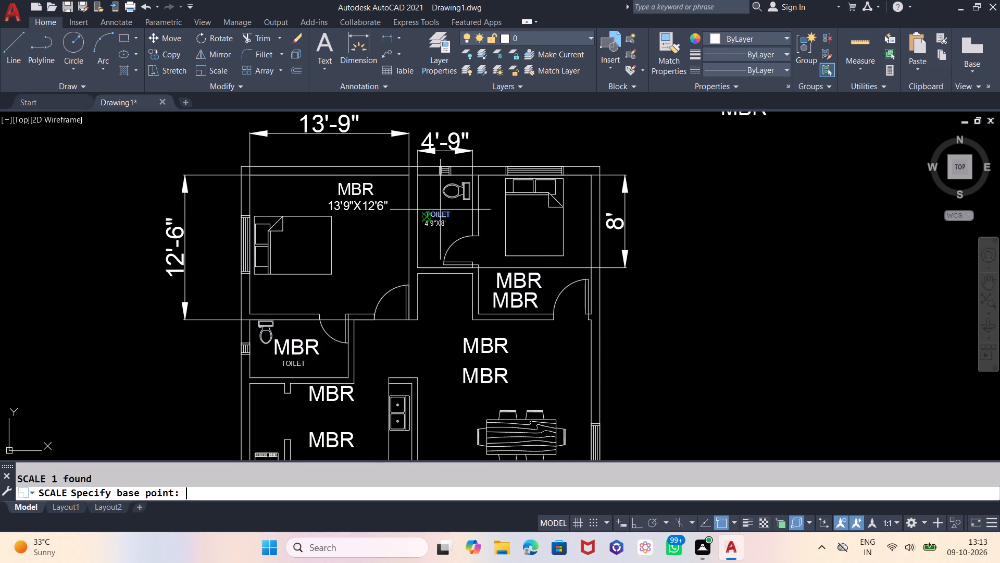
{"action": "left_click", "coordinate": [440, 212]}
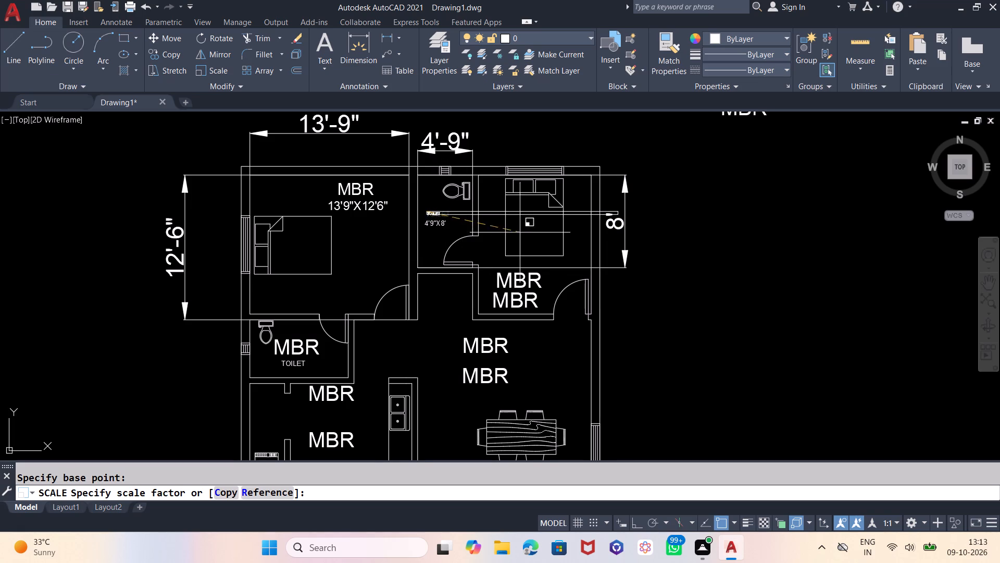
{"action": "left_click", "coordinate": [595, 227]}
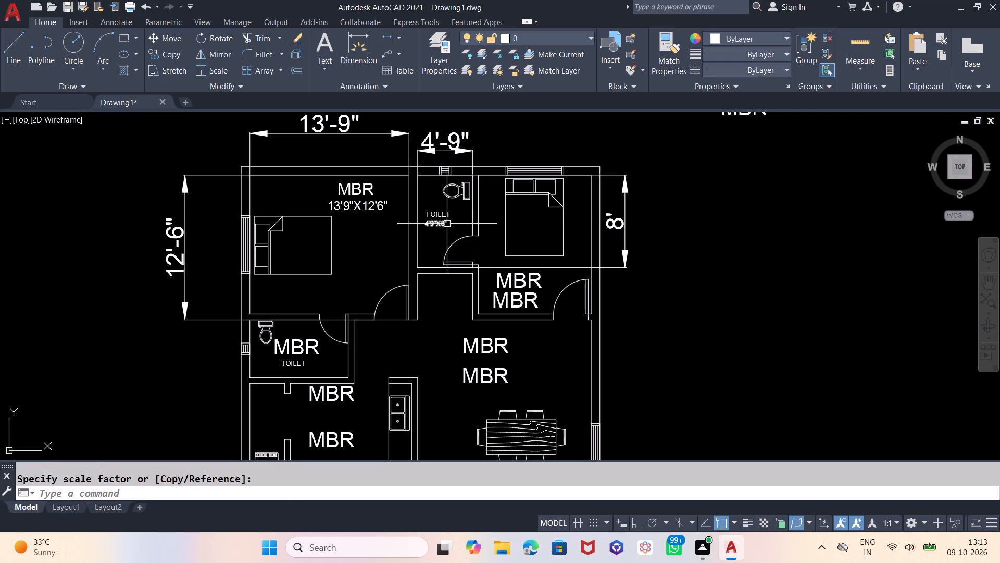
{"action": "left_click", "coordinate": [447, 224]}
{"action": "type", "text": "SC"}
{"action": "key", "text": "Return"}
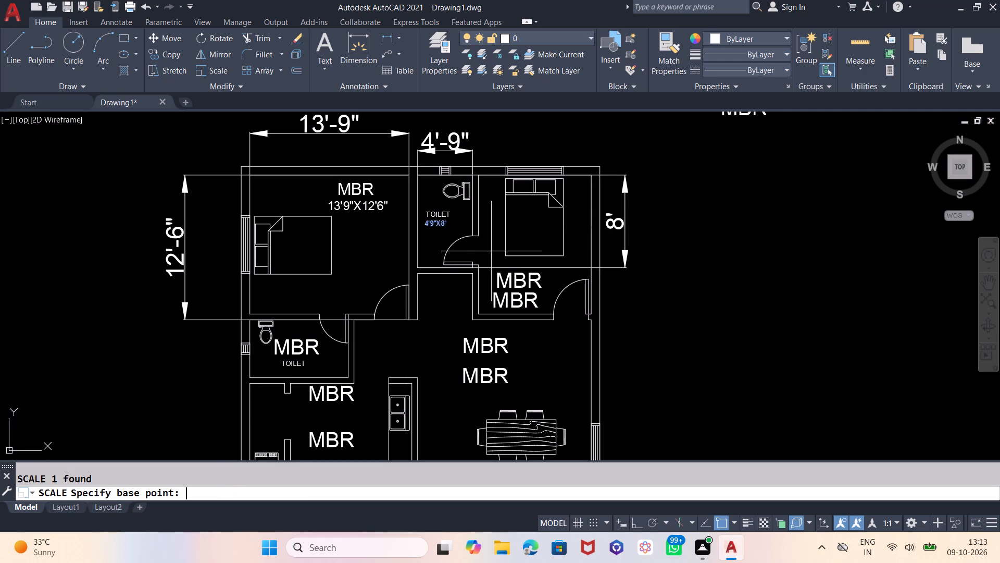
{"action": "left_click", "coordinate": [440, 228]}
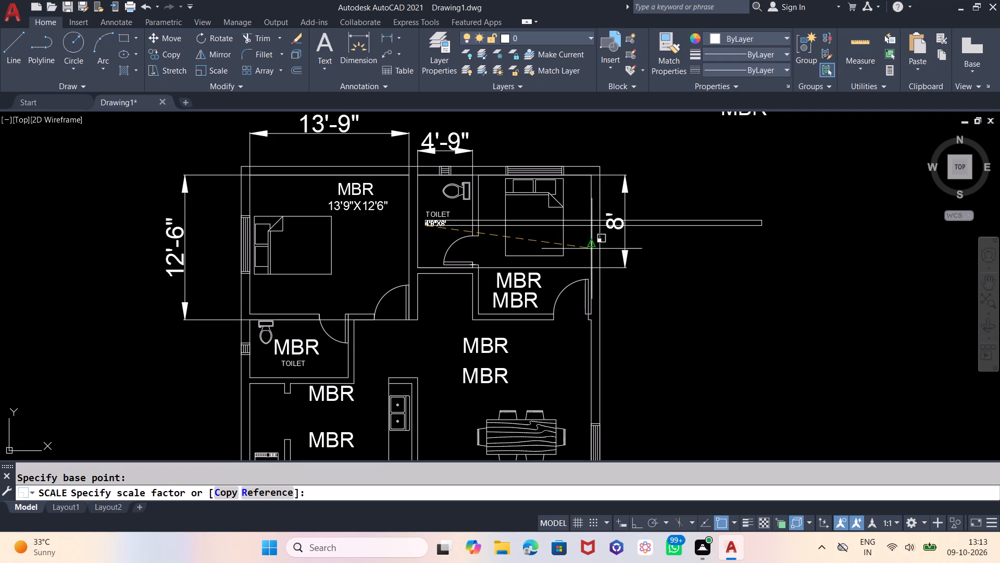
{"action": "left_click", "coordinate": [614, 250]}
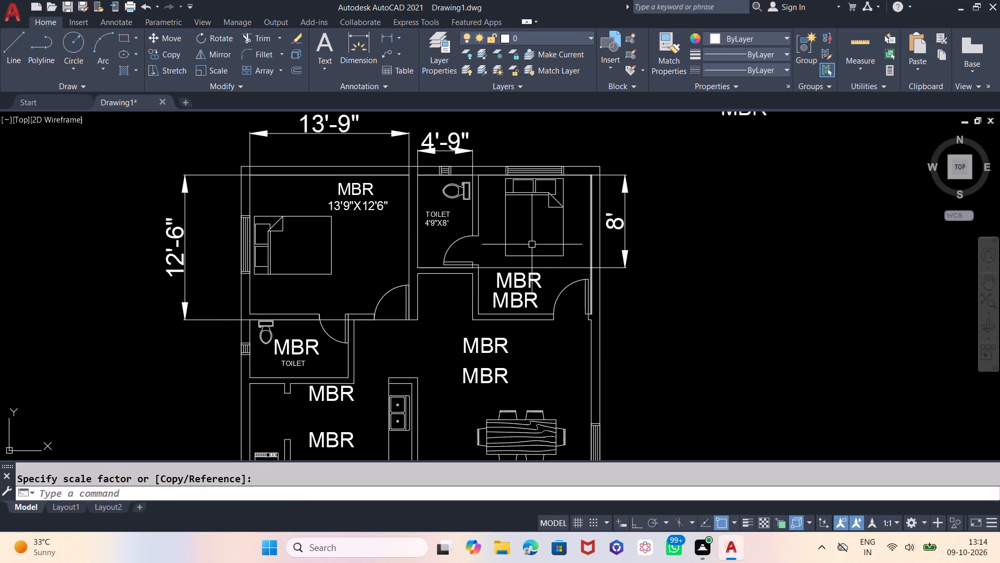
Nudge the 4'9"X8' size text so it sits centred beneath the TOILET name in the upper toilet.
{"action": "left_click", "coordinate": [445, 224]}
{"action": "key", "text": "m"}
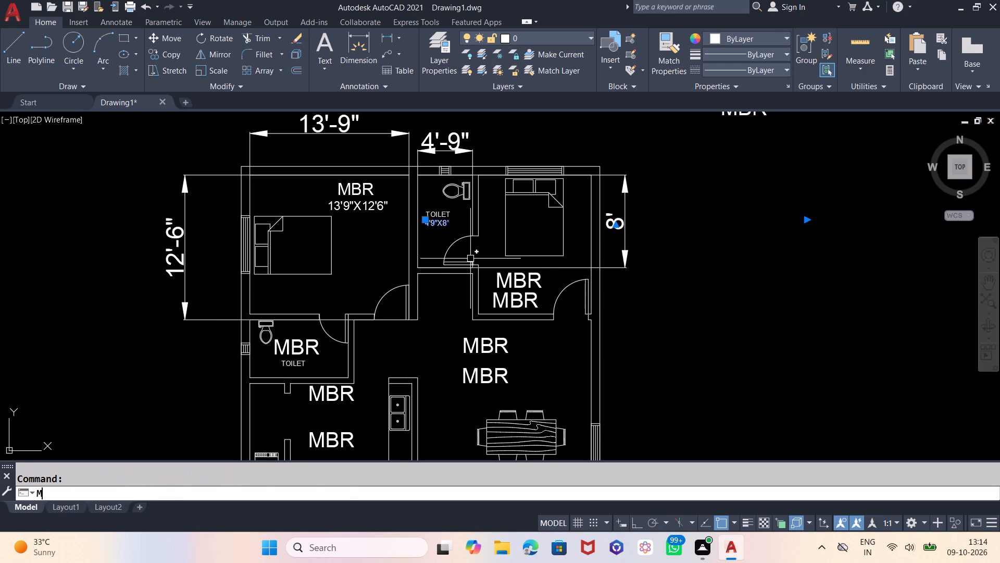
{"action": "key", "text": "Return"}
{"action": "left_click", "coordinate": [433, 234]}
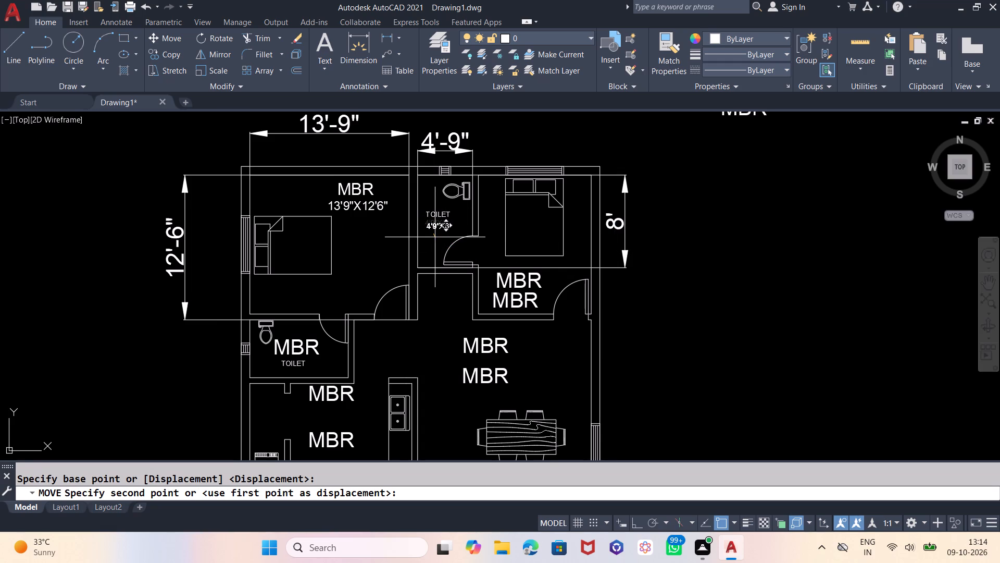
{"action": "left_click", "coordinate": [435, 235]}
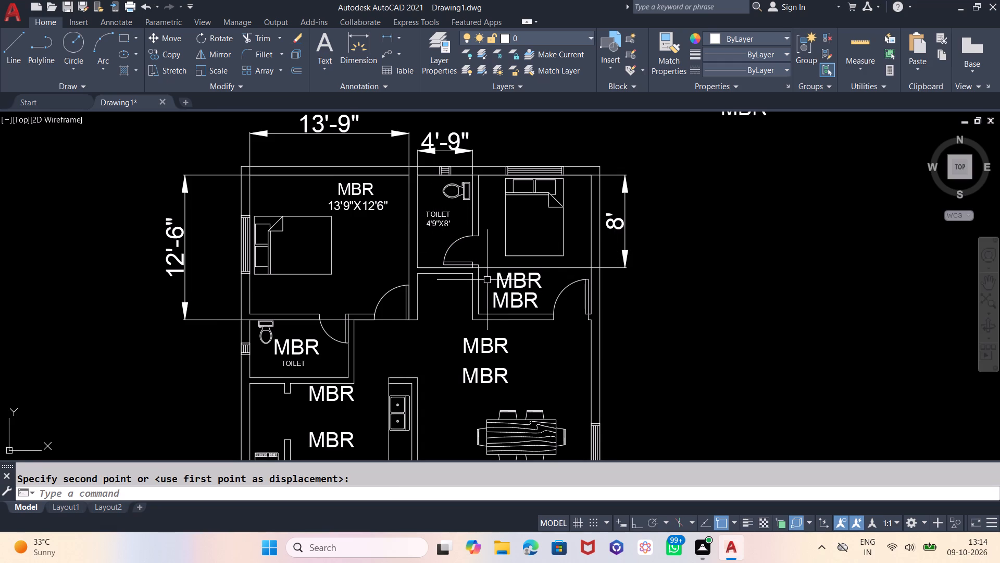
Delete the four dimensions around the master bedroom and the upper toilet.
{"action": "left_click", "coordinate": [428, 141]}
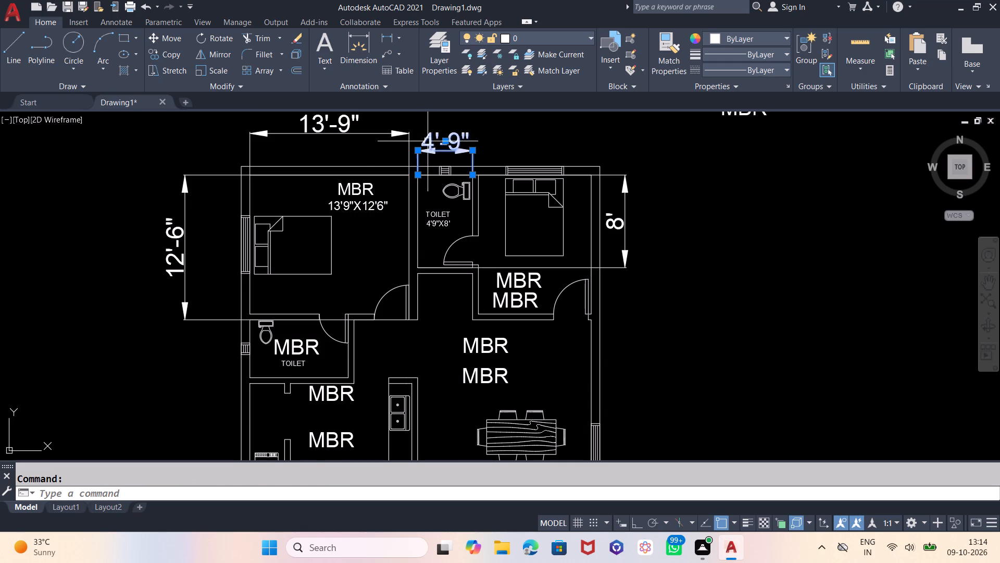
{"action": "left_click", "coordinate": [339, 119]}
{"action": "left_click", "coordinate": [626, 193]}
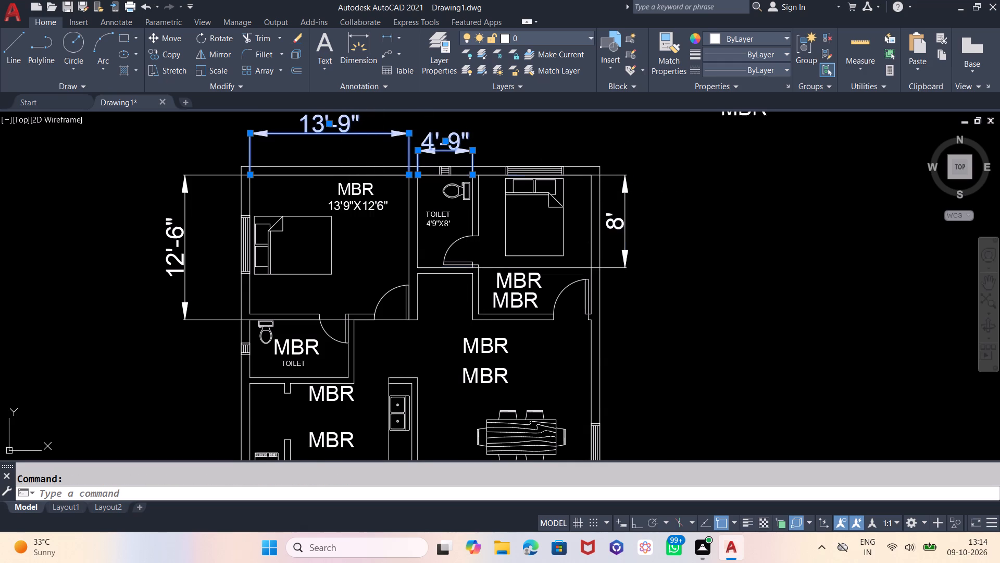
{"action": "left_click", "coordinate": [181, 237]}
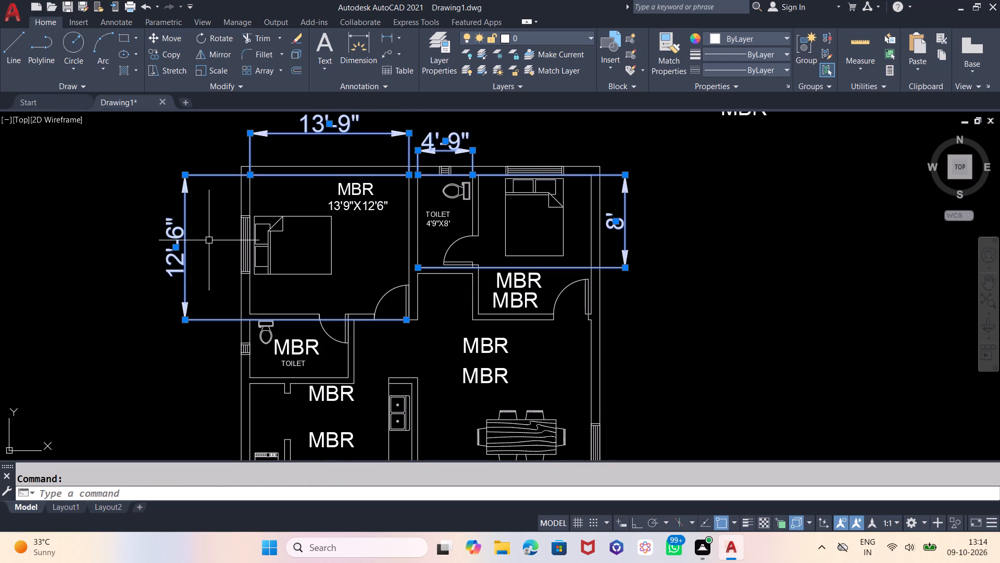
{"action": "key", "text": "Delete"}
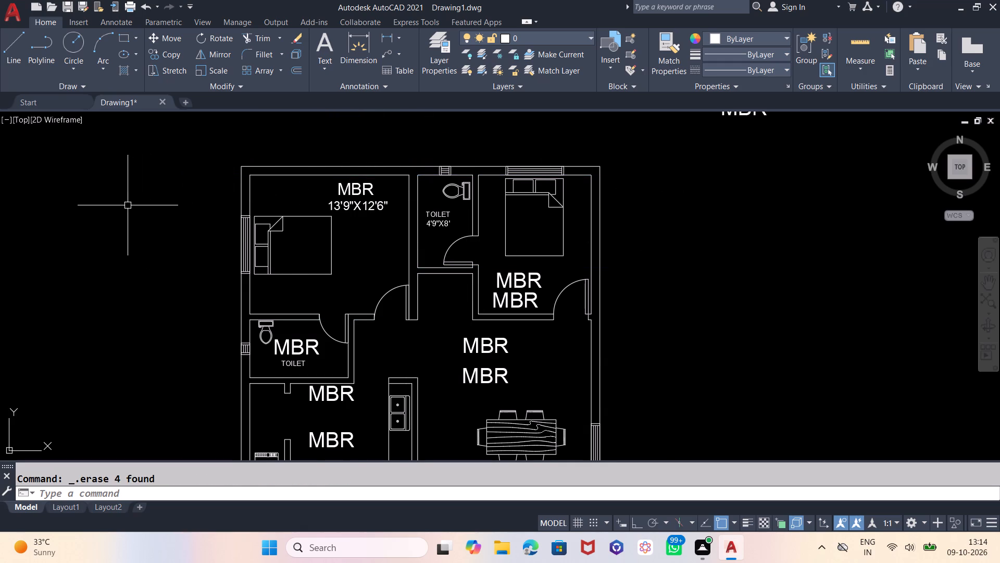
Delete the stray MBR text outside the floor plan, above its upper-right corner.
{"action": "scroll", "coordinate": [128, 205], "scroll_direction": "down", "scroll_amount": 1}
{"action": "scroll", "coordinate": [410, 258], "scroll_direction": "down", "scroll_amount": 1}
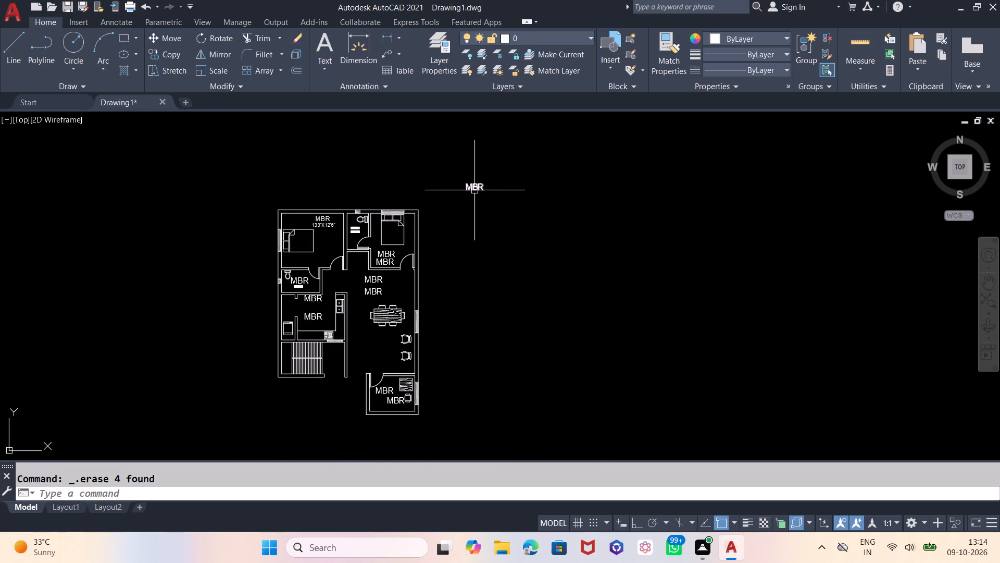
{"action": "left_click", "coordinate": [474, 190]}
{"action": "key", "text": "Delete"}
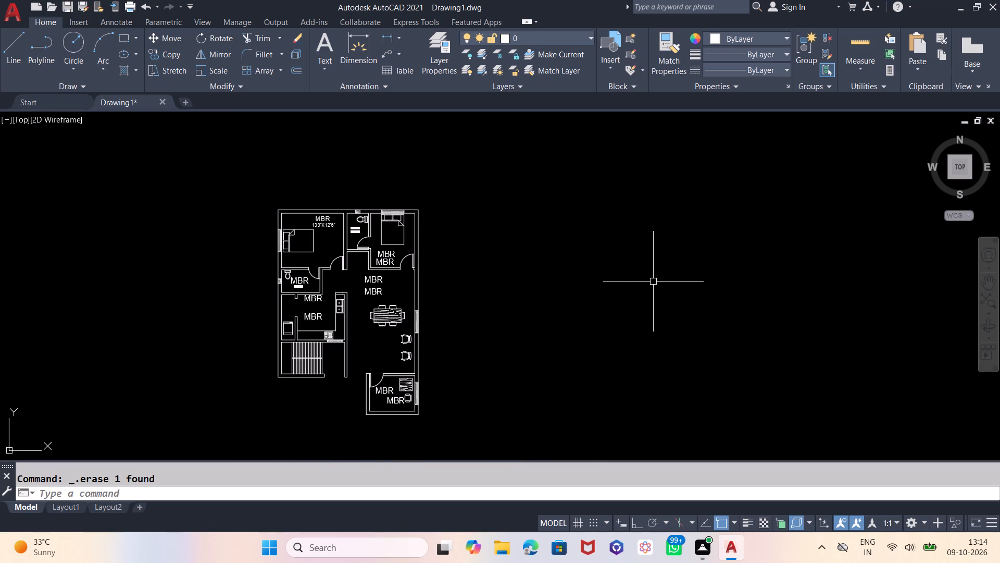
Replace the upper MBR label in the upper-right bedroom with the room name CBR.
{"action": "key", "text": "z"}
{"action": "key", "text": "Return"}
{"action": "key", "text": "e"}
{"action": "key", "text": "Return"}
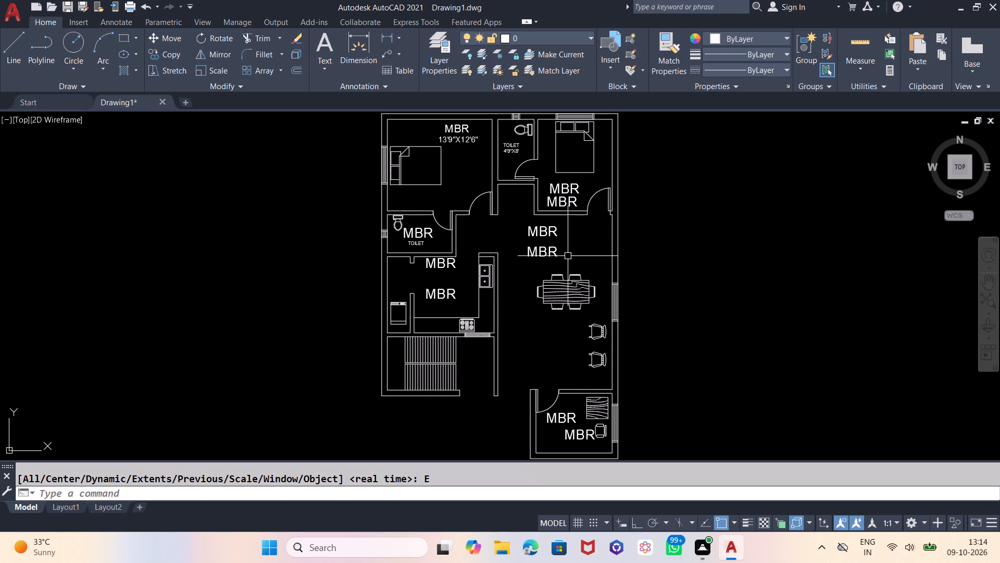
{"action": "scroll", "coordinate": [566, 185], "scroll_direction": "up", "scroll_amount": 2}
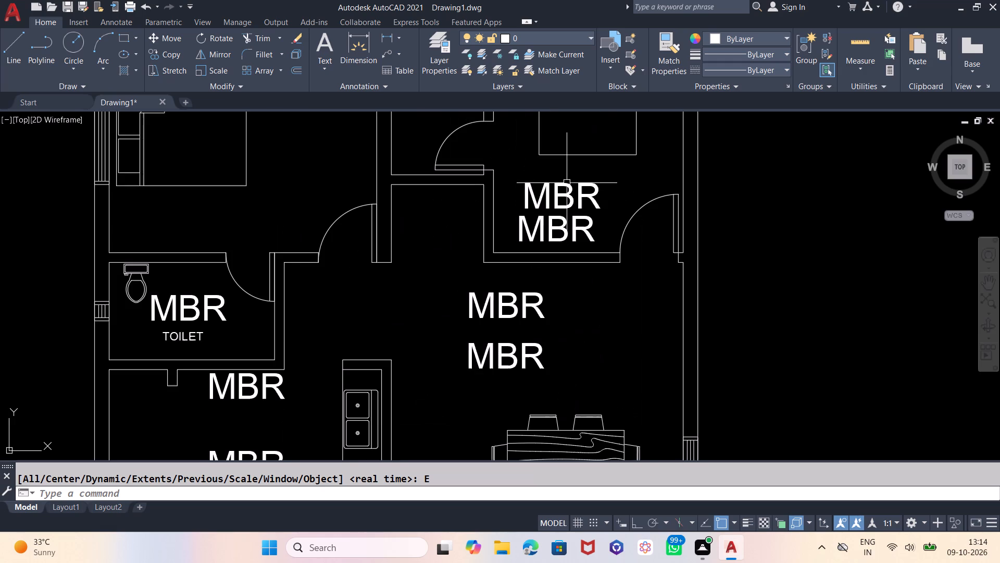
{"action": "left_click", "coordinate": [572, 200]}
{"action": "double_click", "coordinate": [592, 195]}
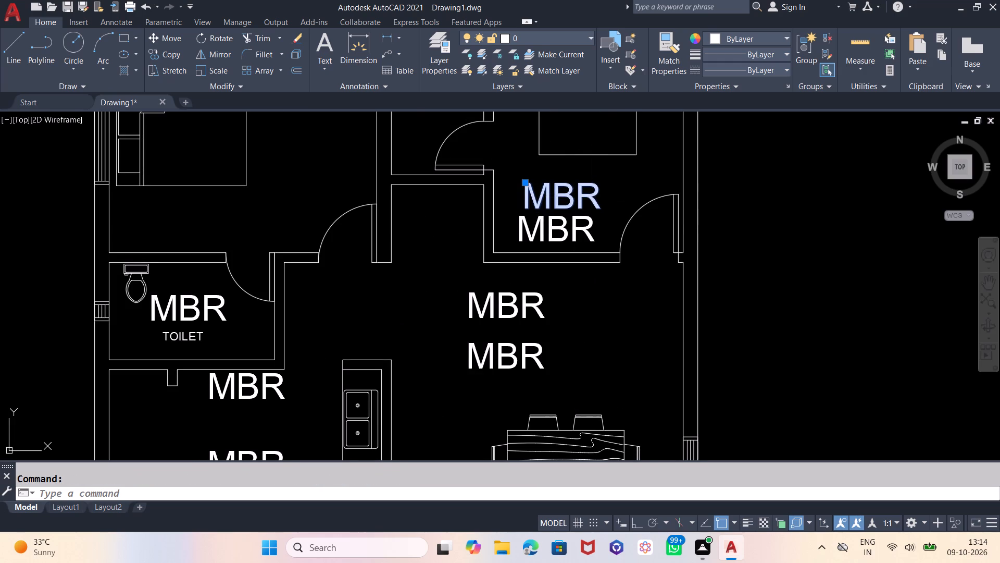
{"action": "key", "text": "BackSpace"}
{"action": "key", "text": "BackSpace"}
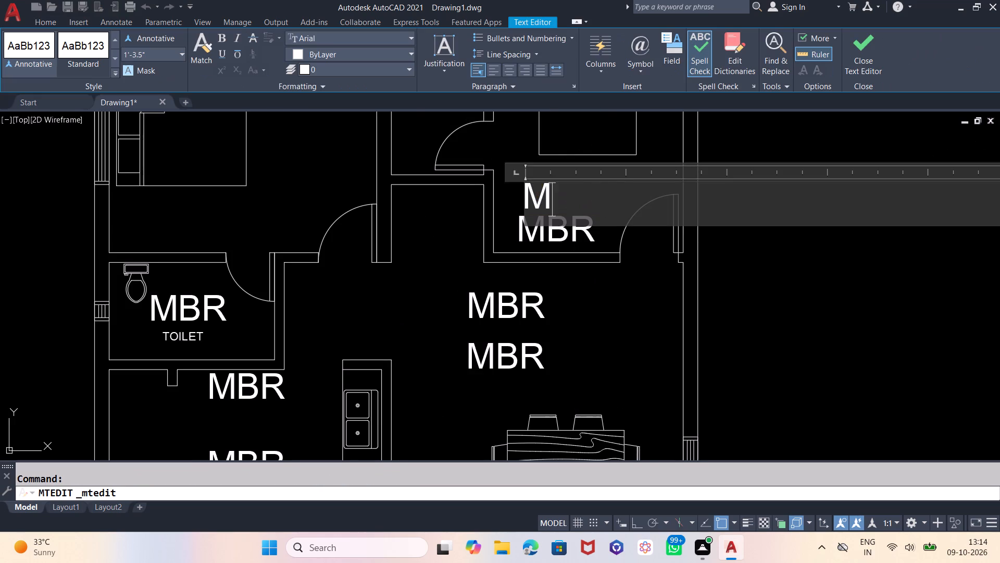
{"action": "key", "text": "BackSpace"}
{"action": "type", "text": "CBR"}
{"action": "left_click", "coordinate": [594, 315]}
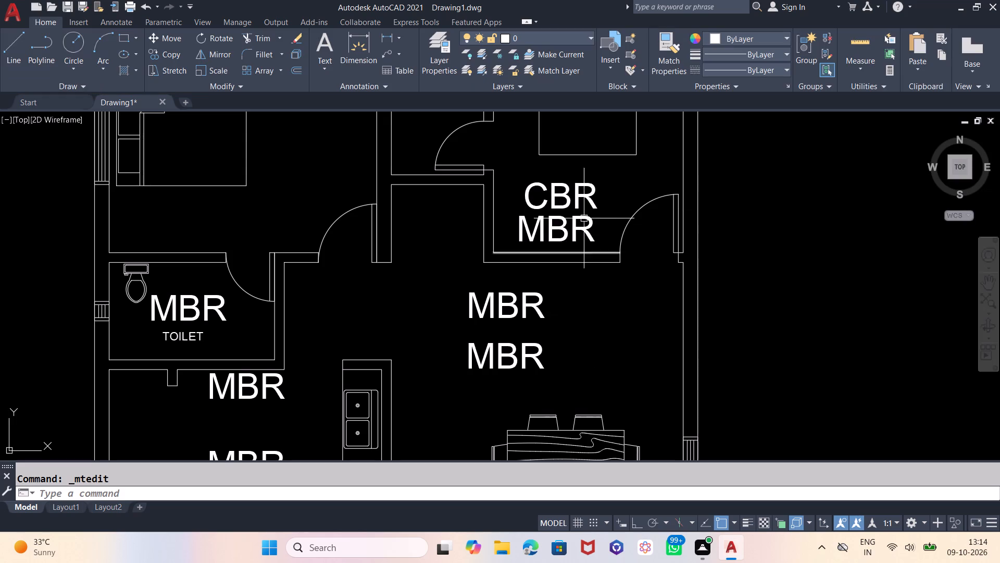
Scale down the CBR label freehand to about half its size.
{"action": "left_click", "coordinate": [580, 198]}
{"action": "type", "text": "SC"}
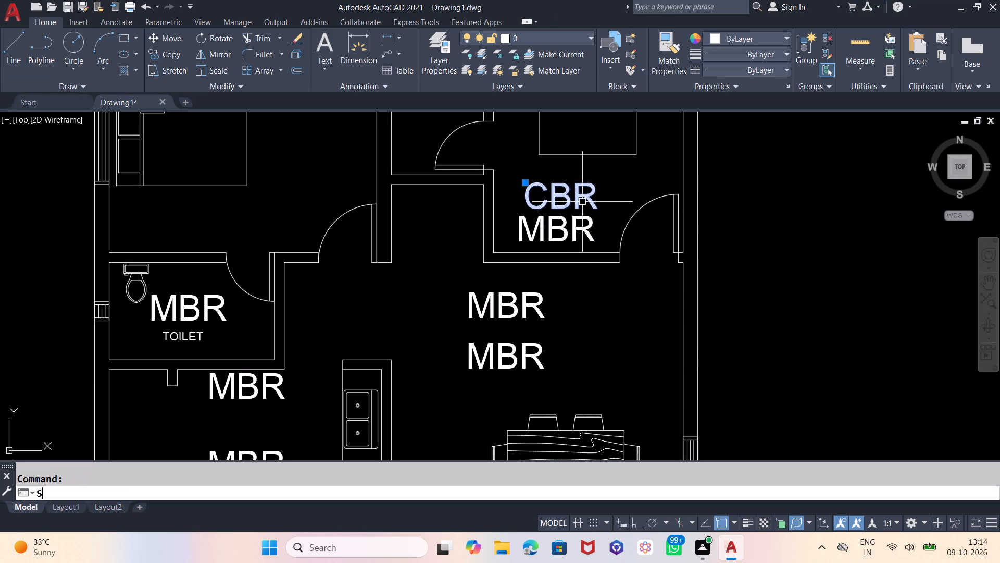
{"action": "key", "text": "Return"}
{"action": "left_click", "coordinate": [594, 201]}
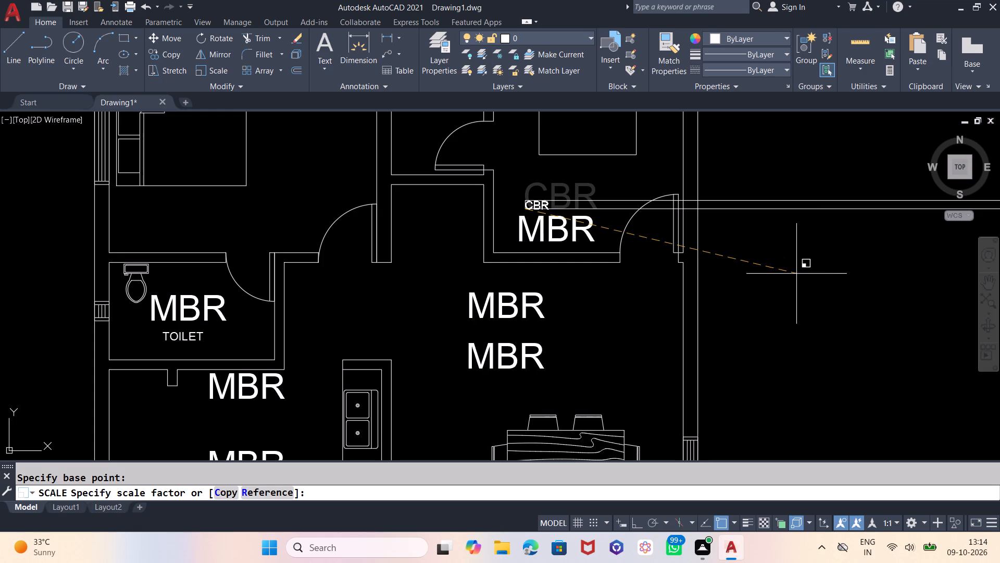
{"action": "left_click", "coordinate": [999, 280]}
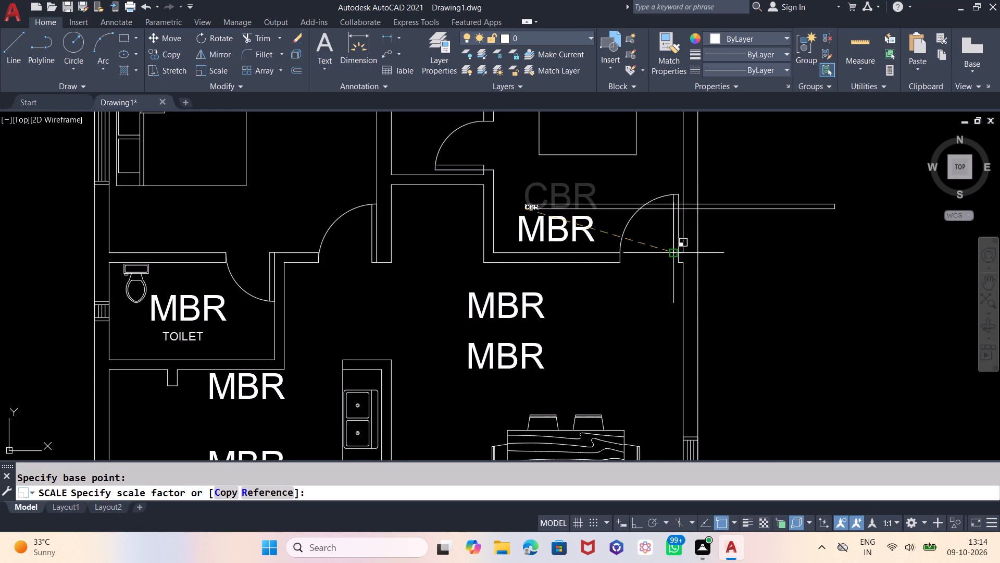
{"action": "left_click", "coordinate": [951, 121]}
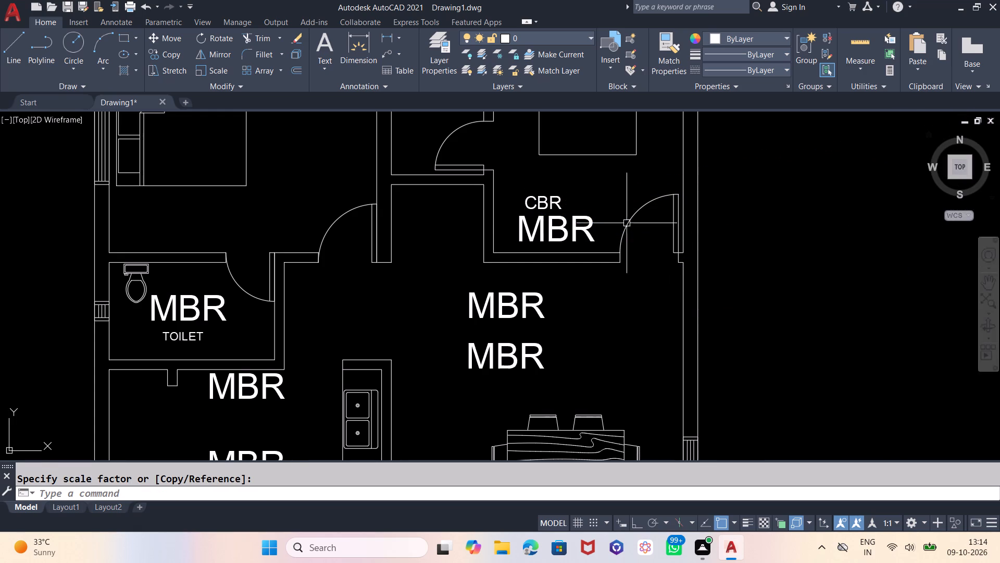
Move the CBR label and the MBR text below it slightly up toward the bed in the upper-right bedroom.
{"action": "left_click", "coordinate": [585, 230]}
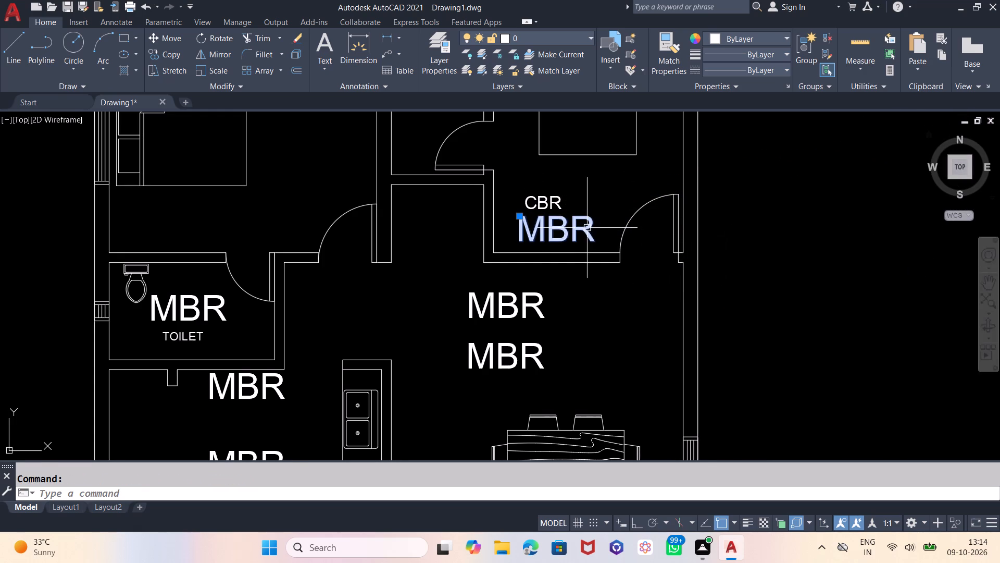
{"action": "left_click", "coordinate": [534, 205]}
{"action": "key", "text": "m"}
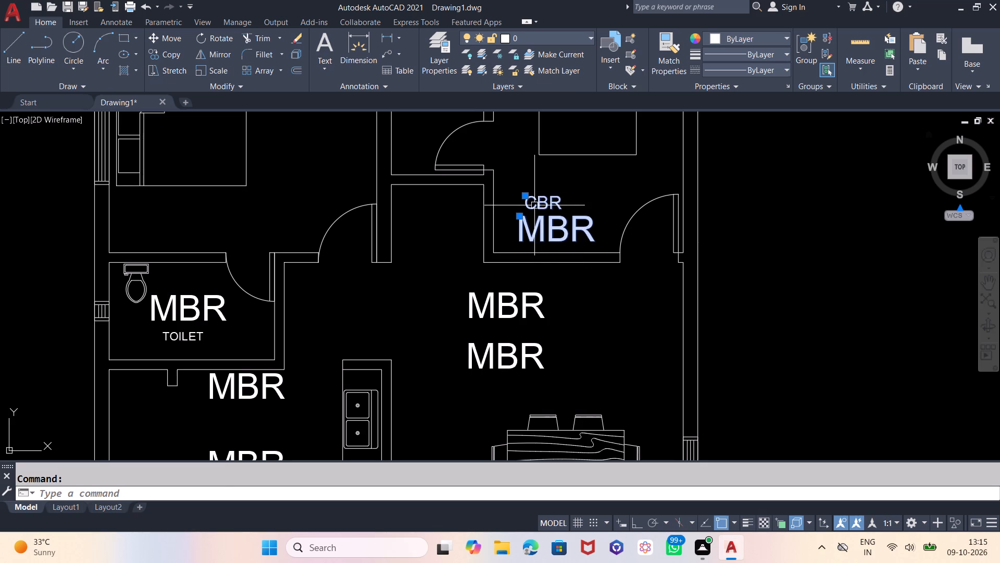
{"action": "key", "text": "Return"}
{"action": "left_click", "coordinate": [542, 189]}
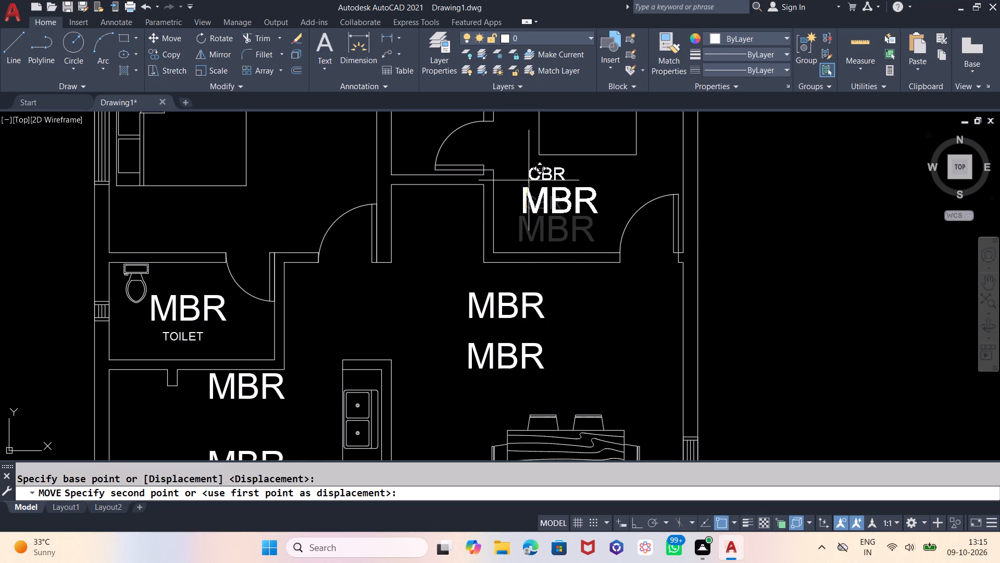
{"action": "left_click", "coordinate": [529, 180]}
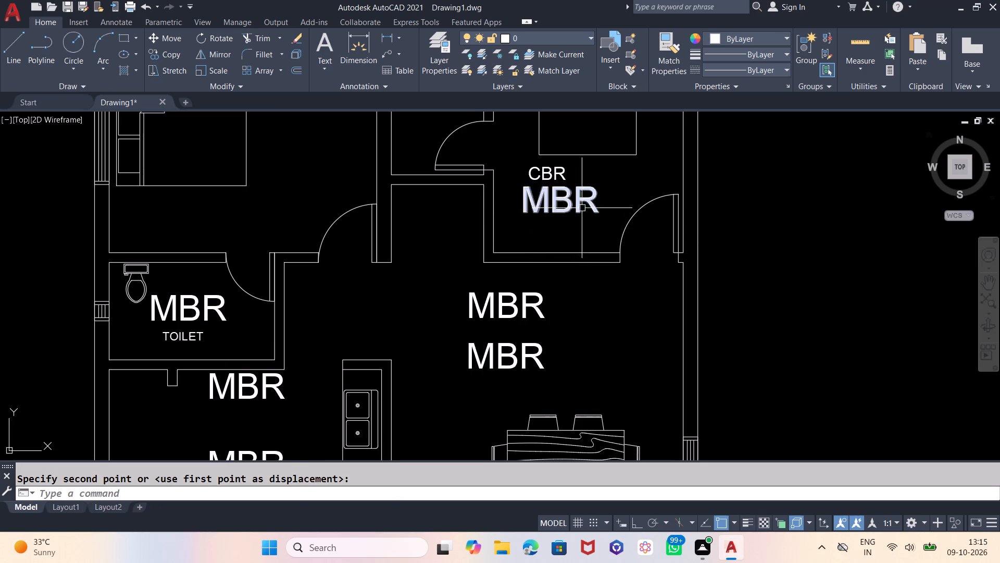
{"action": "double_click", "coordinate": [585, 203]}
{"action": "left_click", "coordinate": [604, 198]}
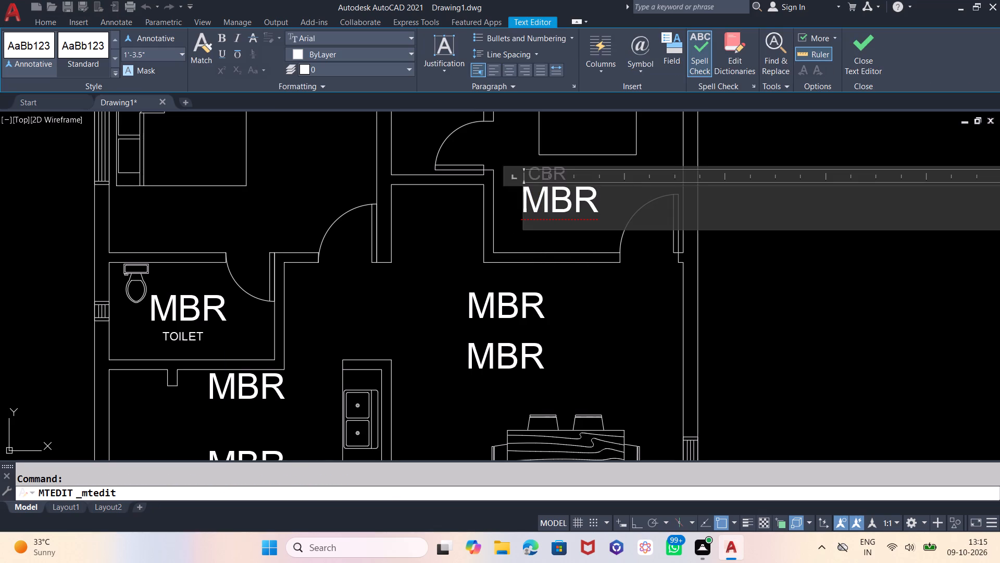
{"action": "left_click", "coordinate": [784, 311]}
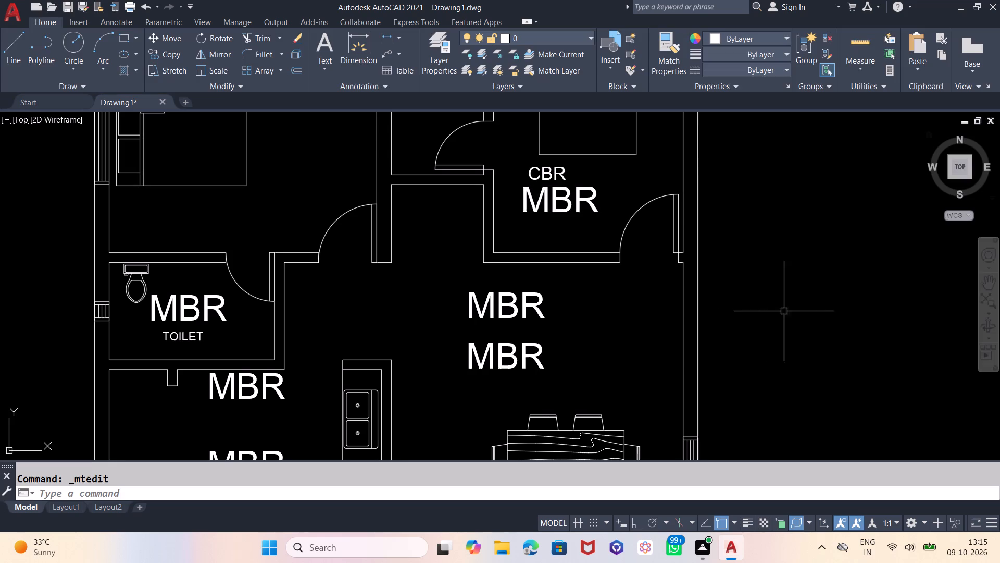
Dimension the inside width and length of the CBR bedroom, placing the dimensions above and to the right of the plan.
{"action": "scroll", "coordinate": [577, 377], "scroll_direction": "down", "scroll_amount": 1}
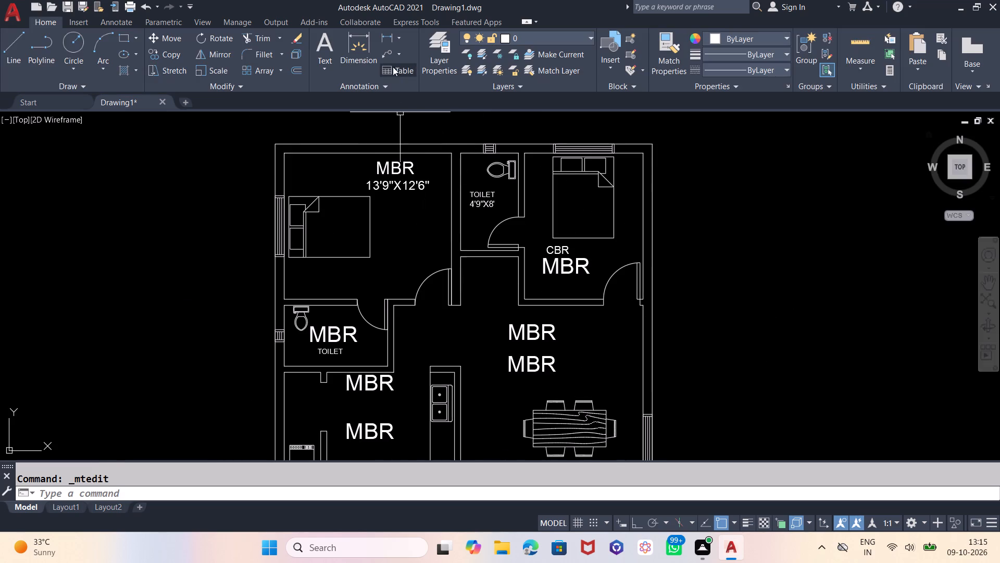
{"action": "left_click", "coordinate": [361, 45]}
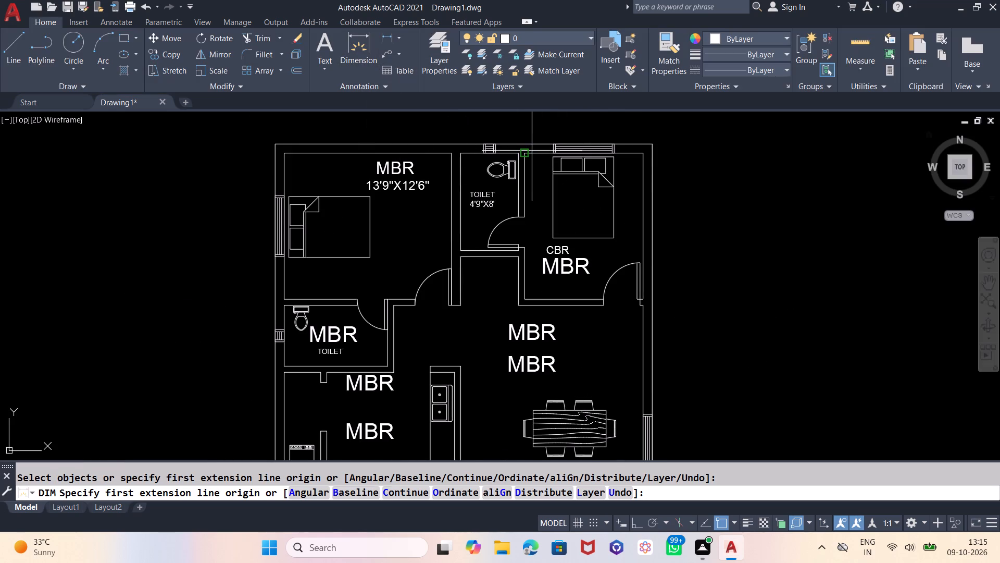
{"action": "left_click", "coordinate": [523, 156]}
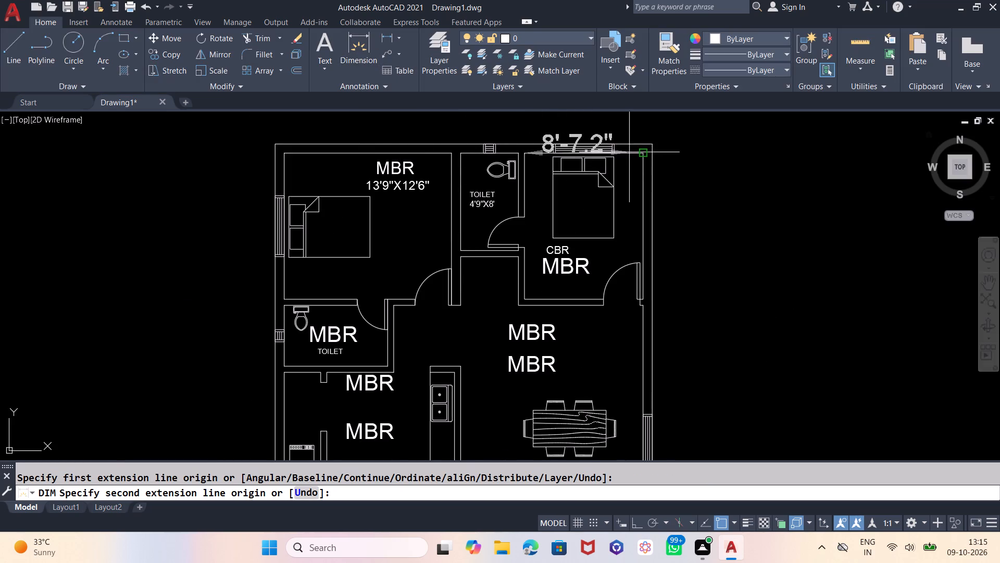
{"action": "left_click", "coordinate": [641, 152]}
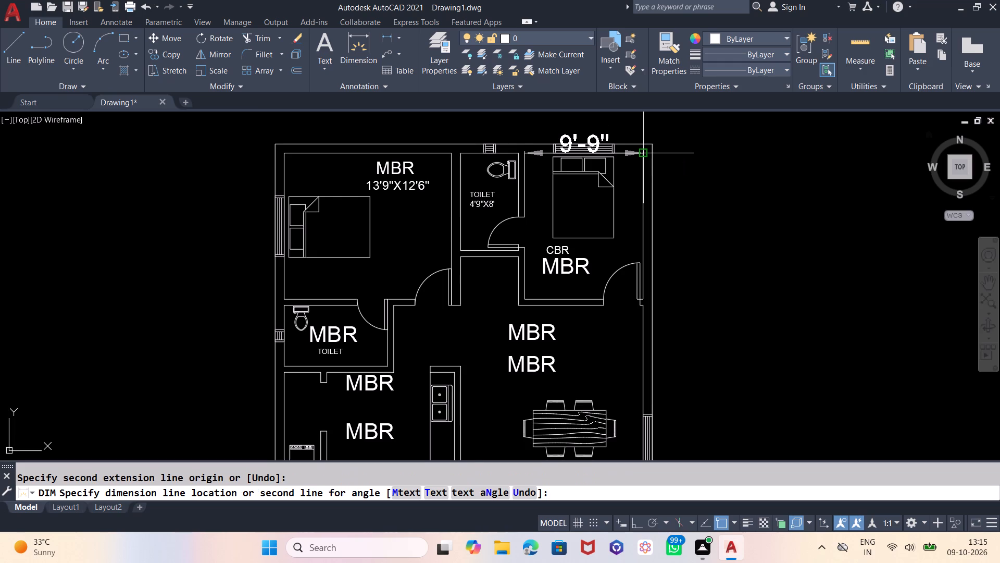
{"action": "left_click", "coordinate": [643, 130]}
{"action": "left_click", "coordinate": [642, 151]}
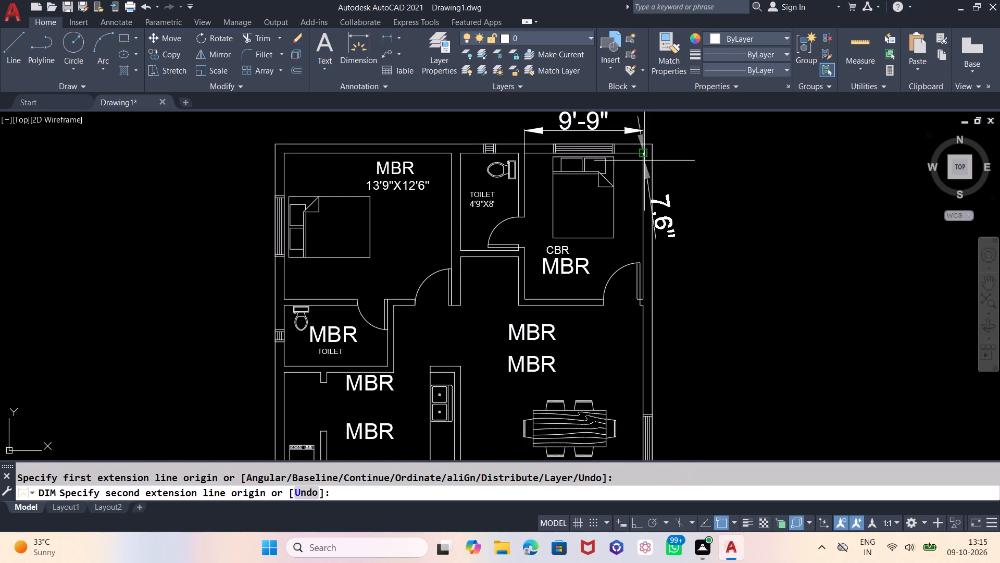
{"action": "left_click", "coordinate": [644, 297]}
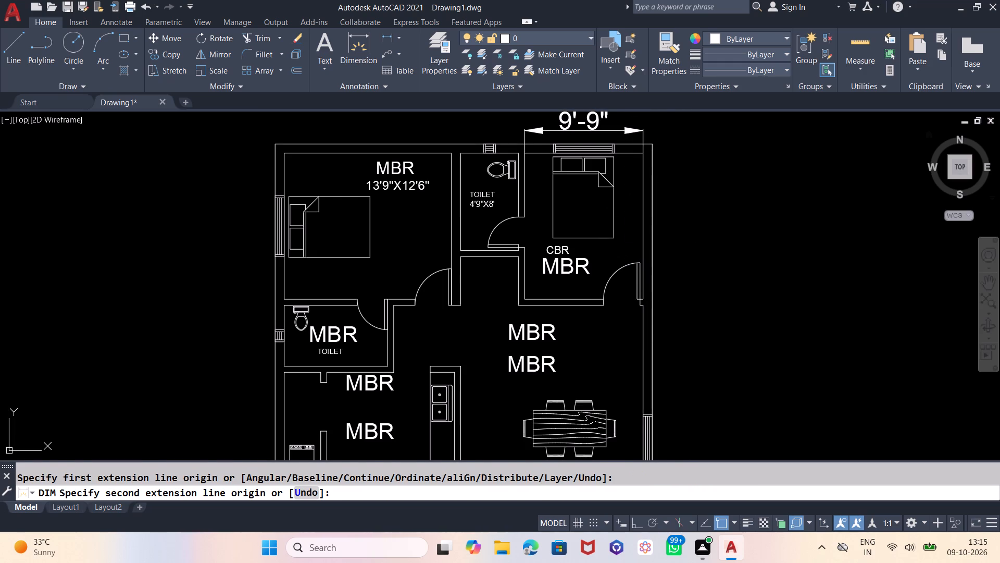
{"action": "left_click", "coordinate": [690, 298]}
Dimension the left-hand toilet's inside depth outside the left wall and its inside width below the staircase.
{"action": "scroll", "coordinate": [691, 174], "scroll_direction": "down", "scroll_amount": 2}
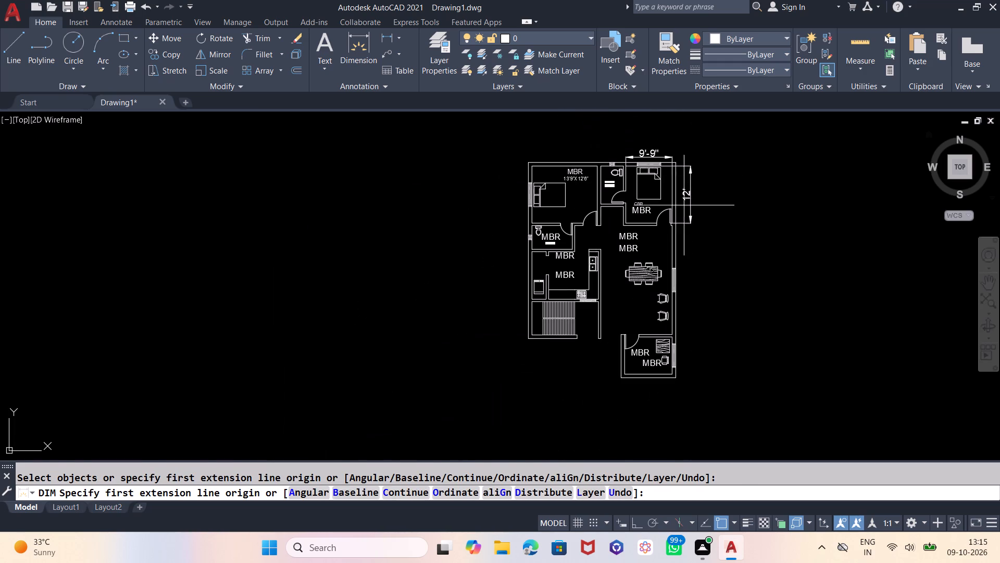
{"action": "scroll", "coordinate": [583, 300], "scroll_direction": "up", "scroll_amount": 1}
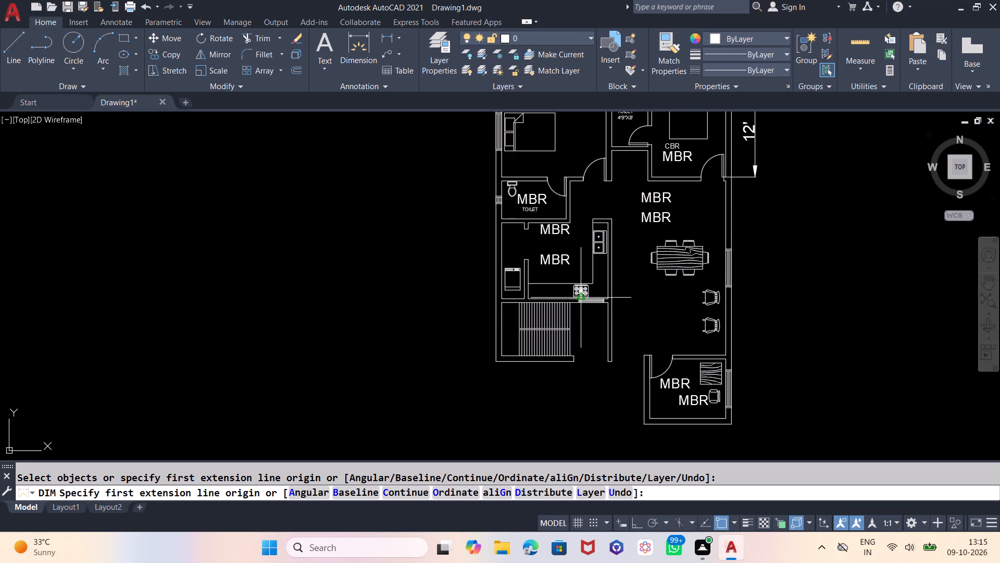
{"action": "scroll", "coordinate": [499, 216], "scroll_direction": "up", "scroll_amount": 2}
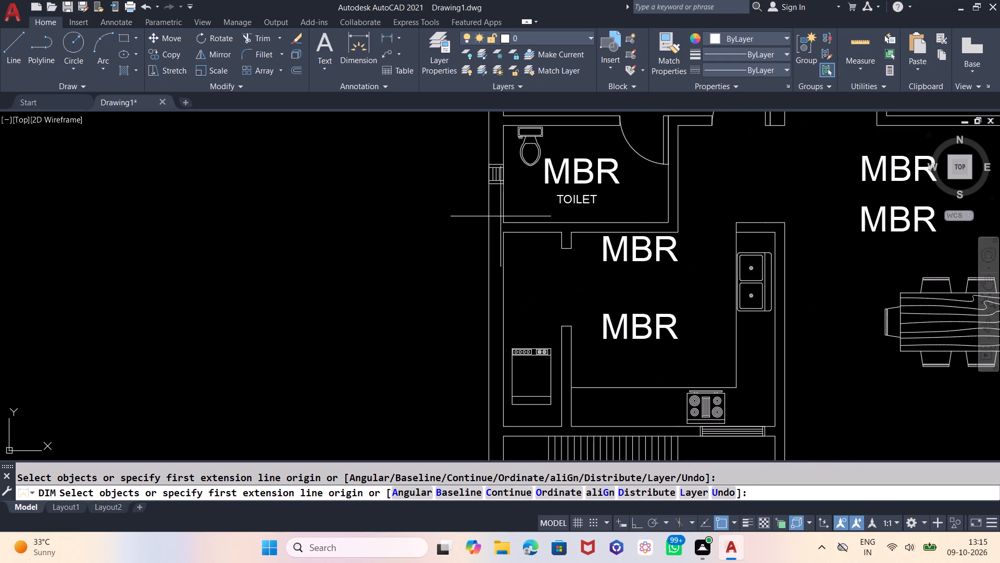
{"action": "left_click", "coordinate": [505, 223]}
{"action": "scroll", "coordinate": [528, 266], "scroll_direction": "down", "scroll_amount": 1}
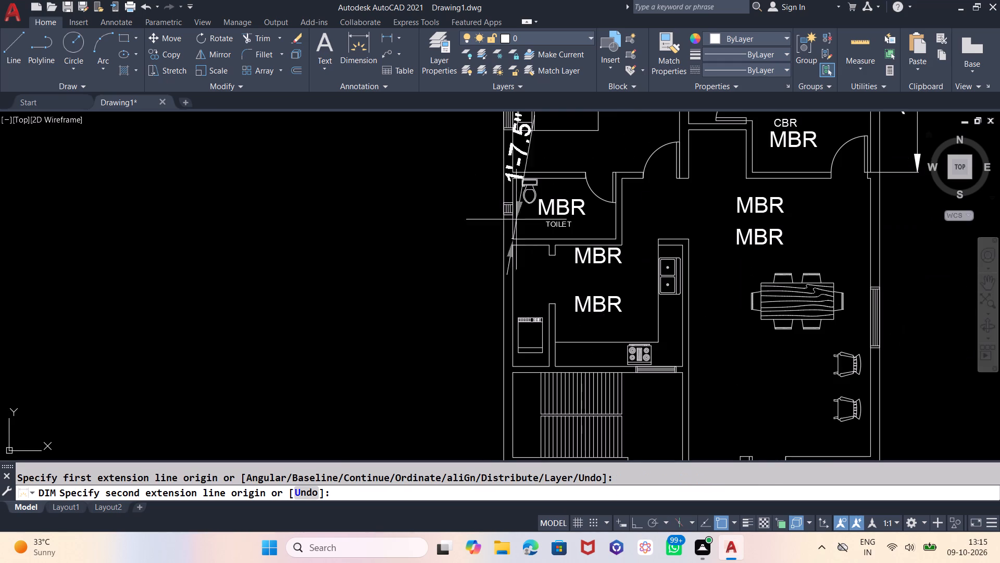
{"action": "left_click", "coordinate": [511, 181]}
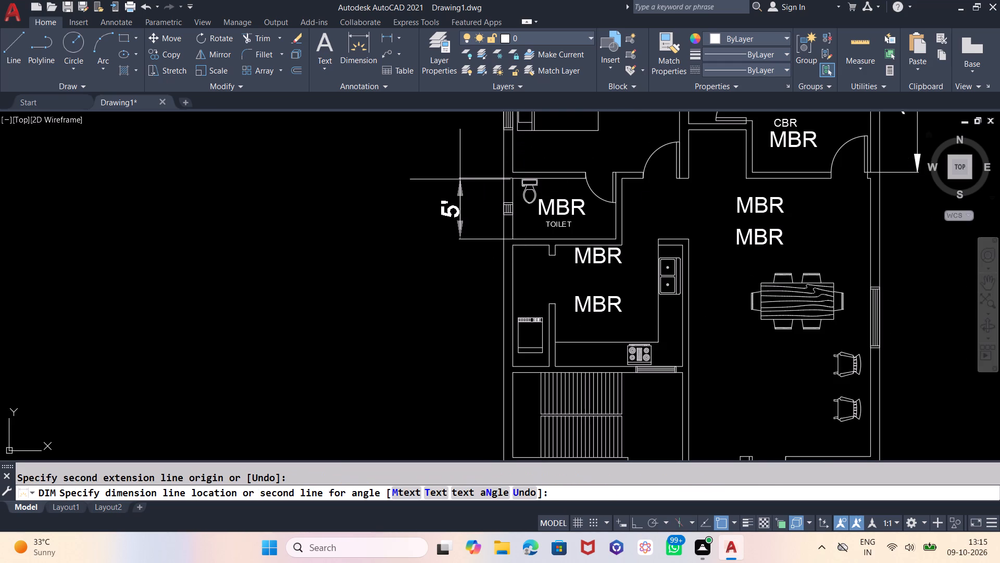
{"action": "left_click", "coordinate": [459, 179]}
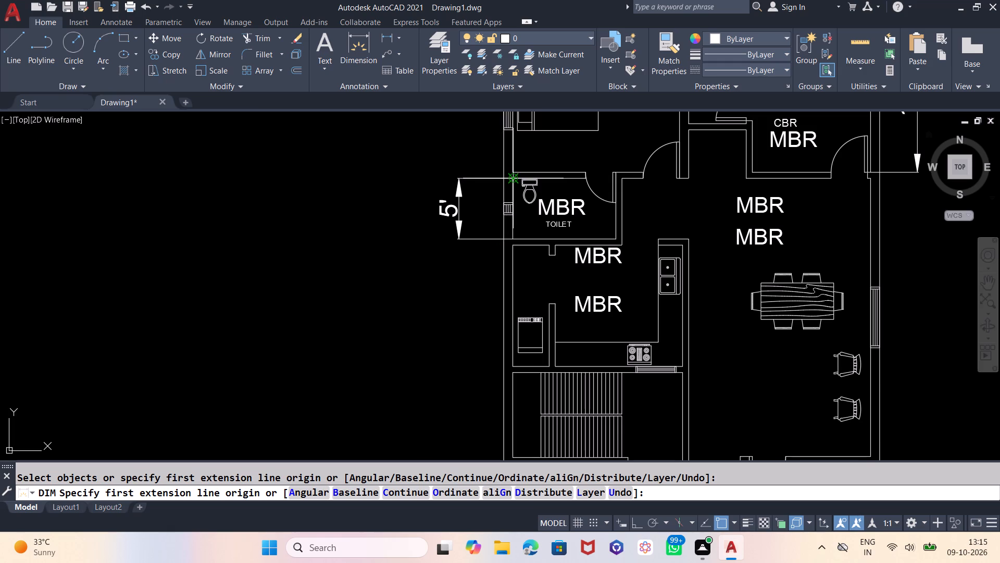
{"action": "left_click", "coordinate": [511, 239]}
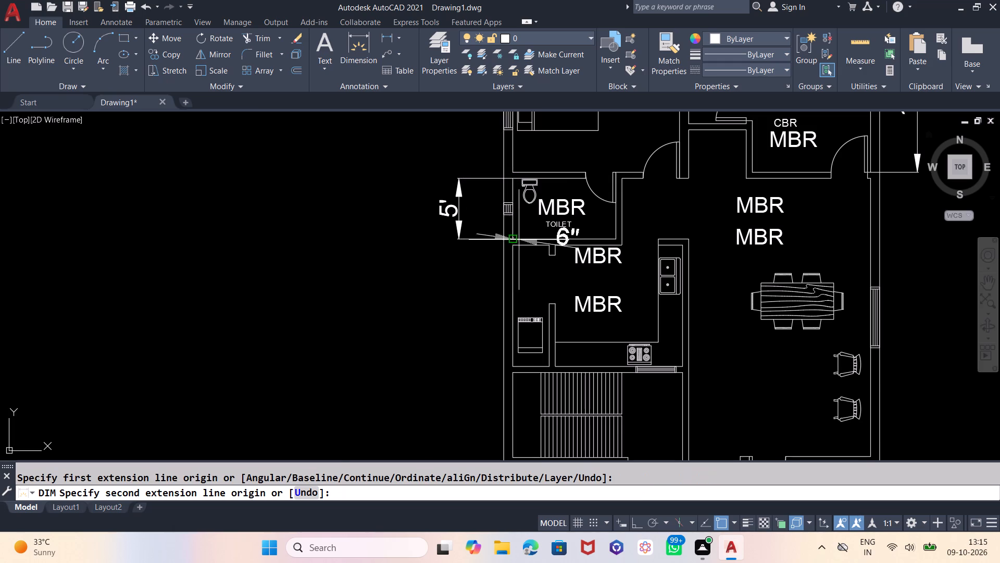
{"action": "left_click", "coordinate": [614, 238]}
{"action": "scroll", "coordinate": [547, 222], "scroll_direction": "down", "scroll_amount": 1}
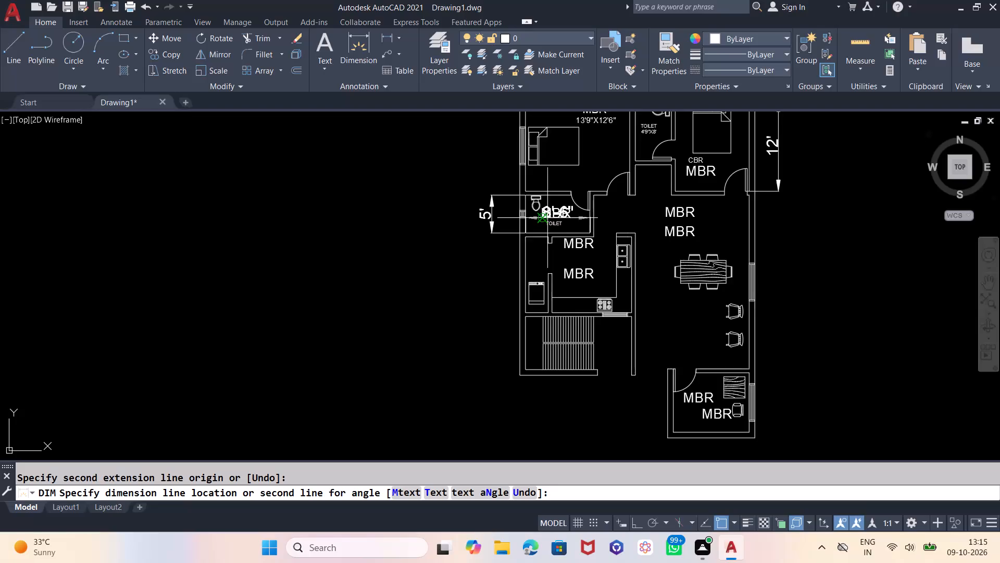
{"action": "left_click", "coordinate": [534, 400]}
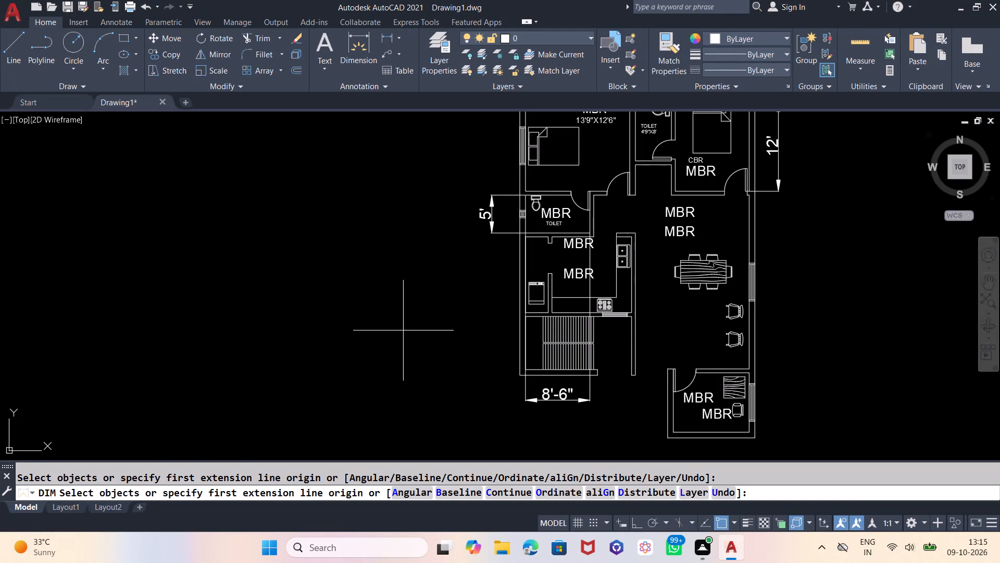
Dimension the inside width and depth of the small desk room at the plan's lower-right corner, outside its walls.
{"action": "scroll", "coordinate": [422, 303], "scroll_direction": "down", "scroll_amount": 1}
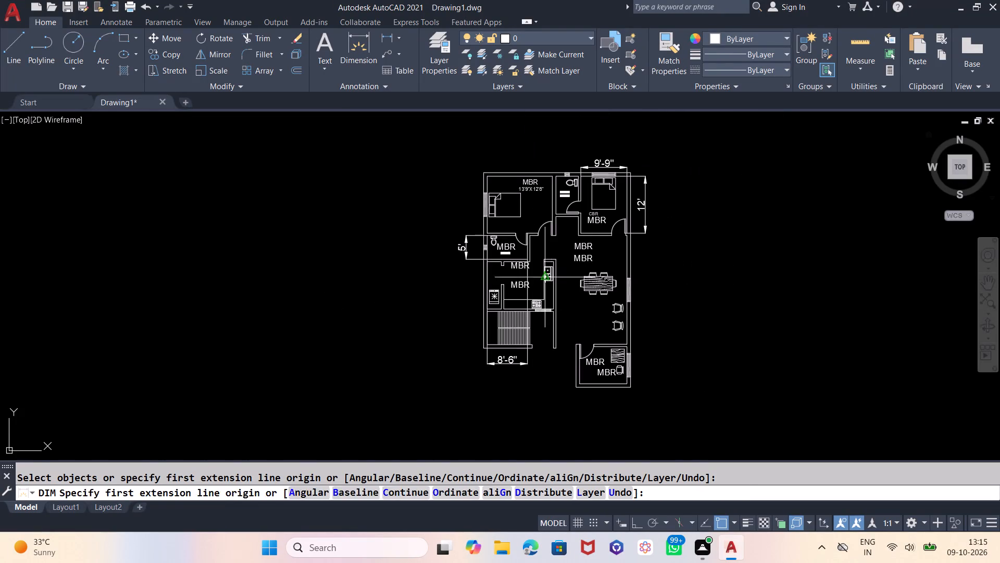
{"action": "scroll", "coordinate": [590, 415], "scroll_direction": "up", "scroll_amount": 1}
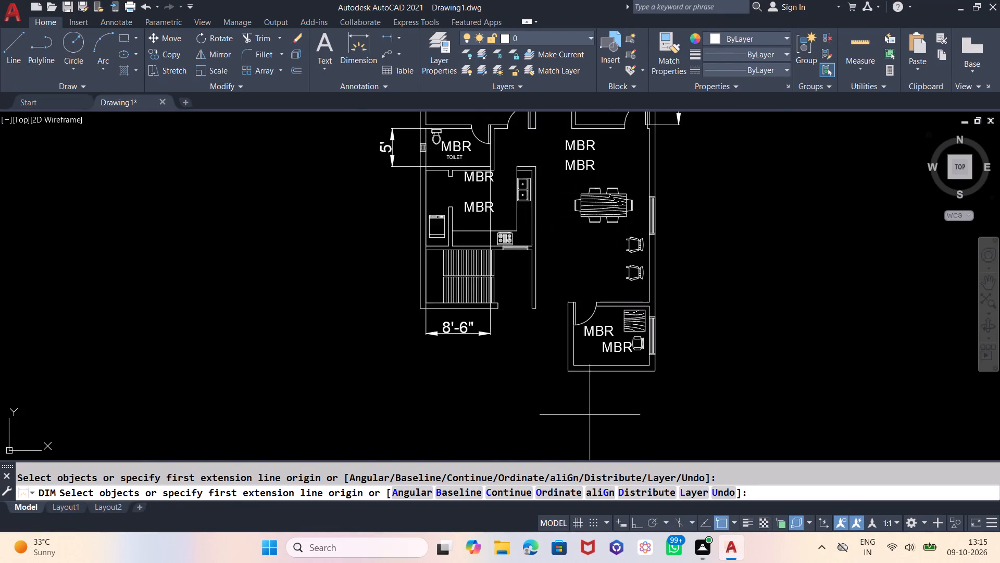
{"action": "scroll", "coordinate": [590, 415], "scroll_direction": "up", "scroll_amount": 1}
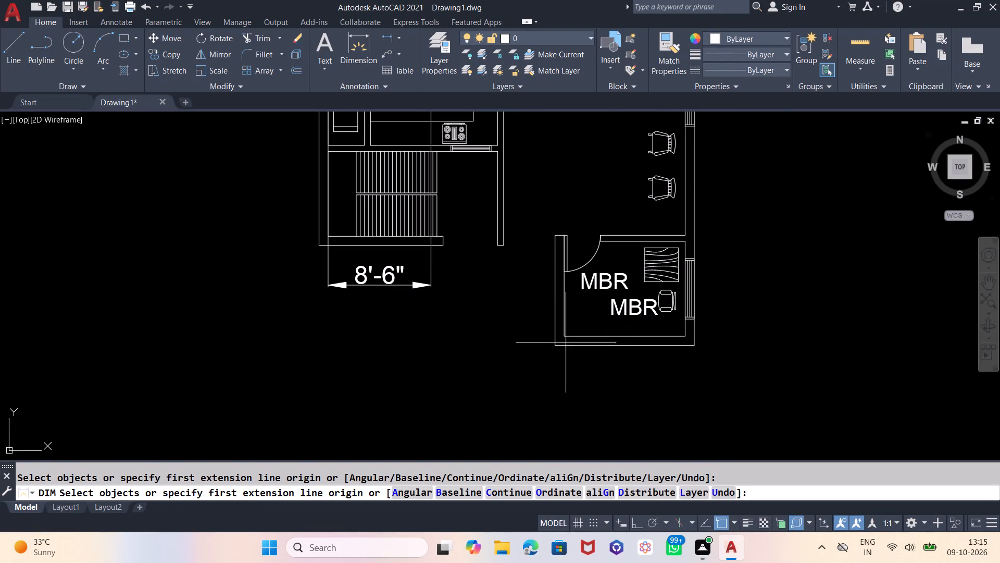
{"action": "left_click_drag", "start_coordinate": [562, 335], "coordinate": [569, 335]}
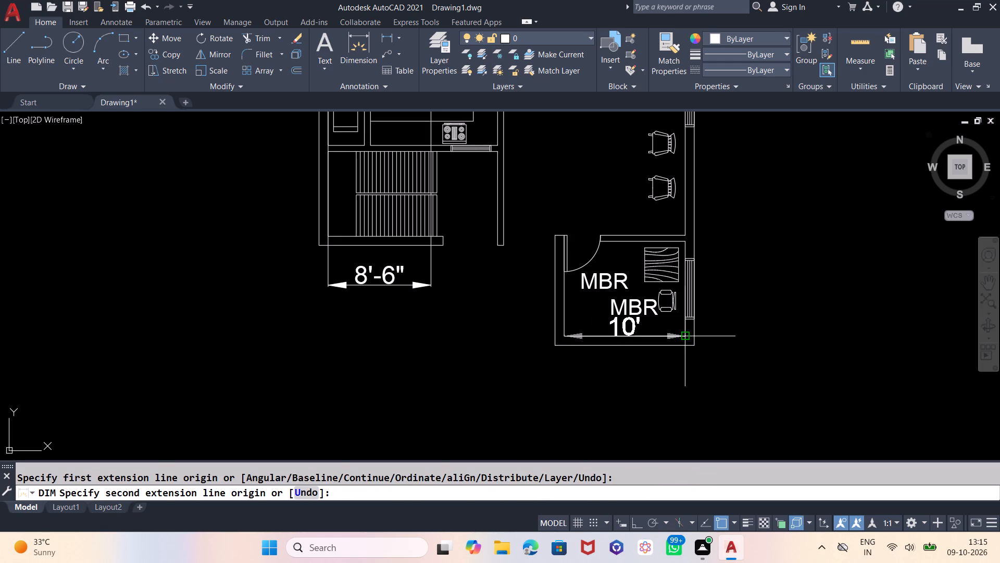
{"action": "left_click", "coordinate": [686, 333]}
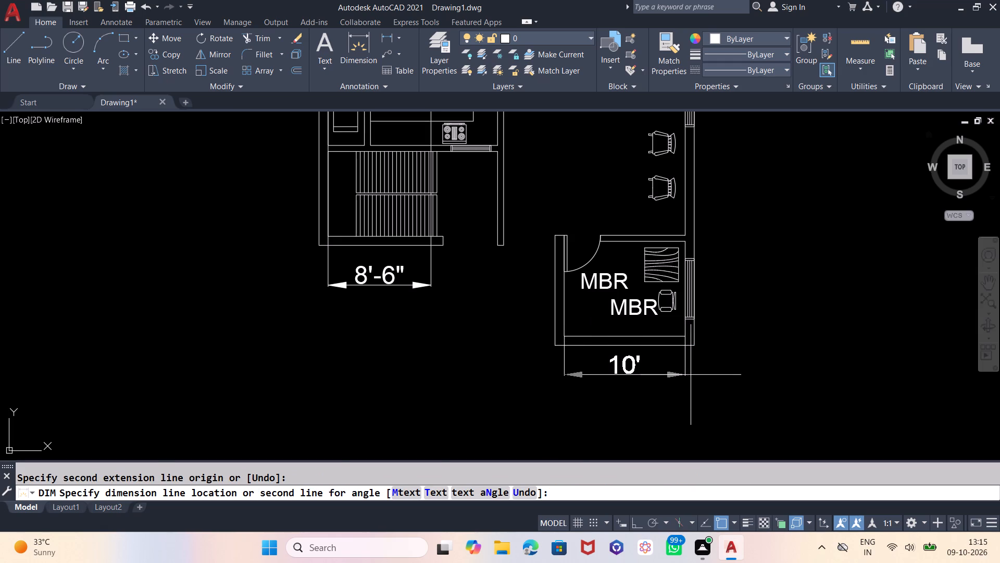
{"action": "left_click", "coordinate": [691, 375]}
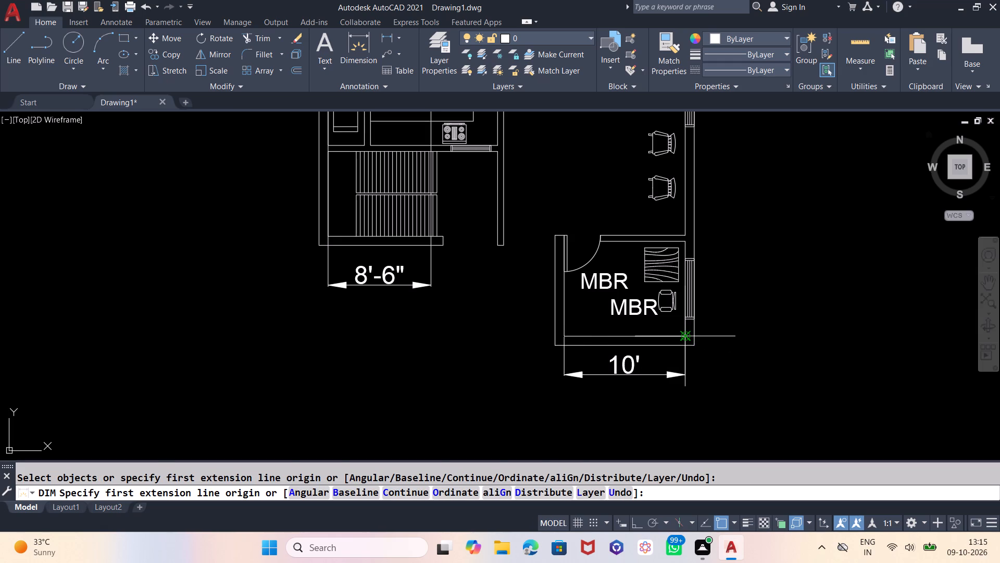
{"action": "left_click", "coordinate": [683, 334]}
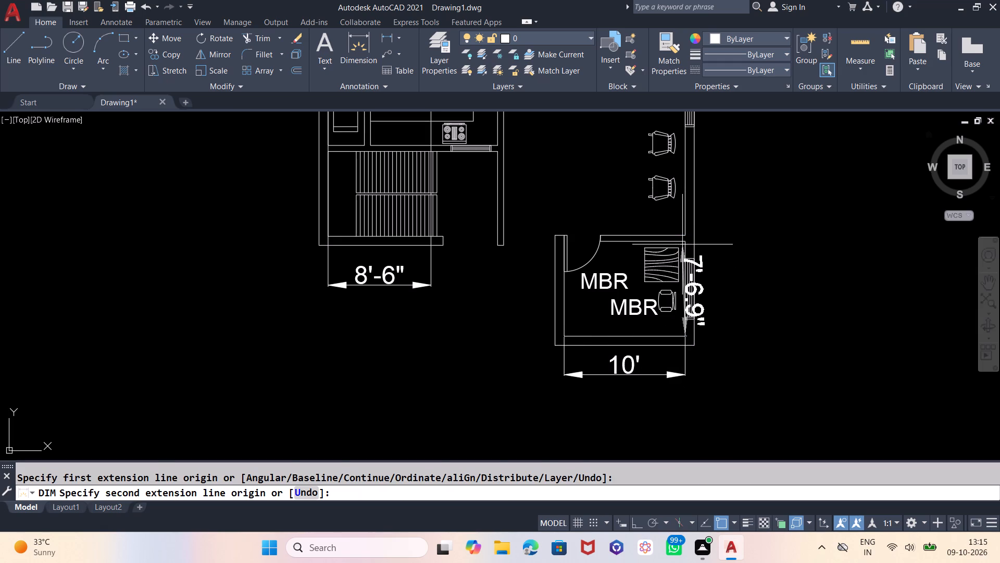
{"action": "left_click", "coordinate": [683, 241]}
{"action": "left_click", "coordinate": [732, 248]}
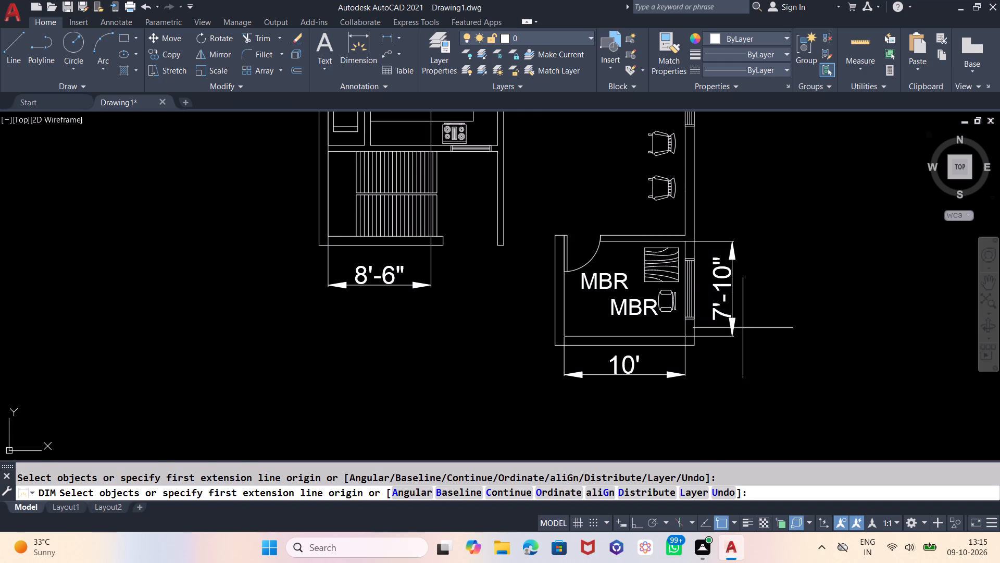
{"action": "scroll", "coordinate": [639, 420], "scroll_direction": "down", "scroll_amount": 2}
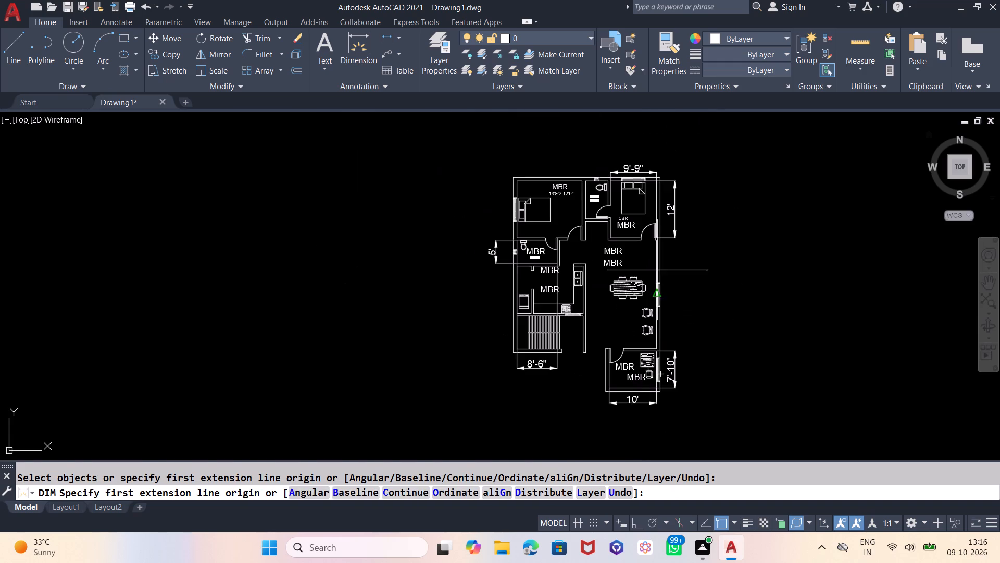
{"action": "scroll", "coordinate": [607, 178], "scroll_direction": "up", "scroll_amount": 2}
{"action": "scroll", "coordinate": [679, 280], "scroll_direction": "up", "scroll_amount": 1}
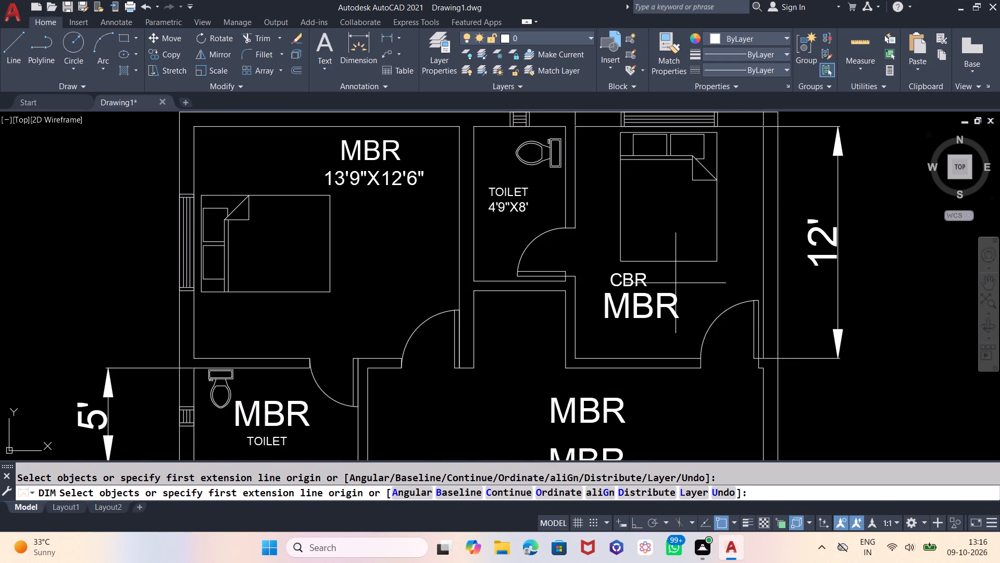
{"action": "key", "text": "Escape"}
Replace the MBR text under the CBR label with the room size 9'9"X12'.
{"action": "double_click", "coordinate": [672, 299]}
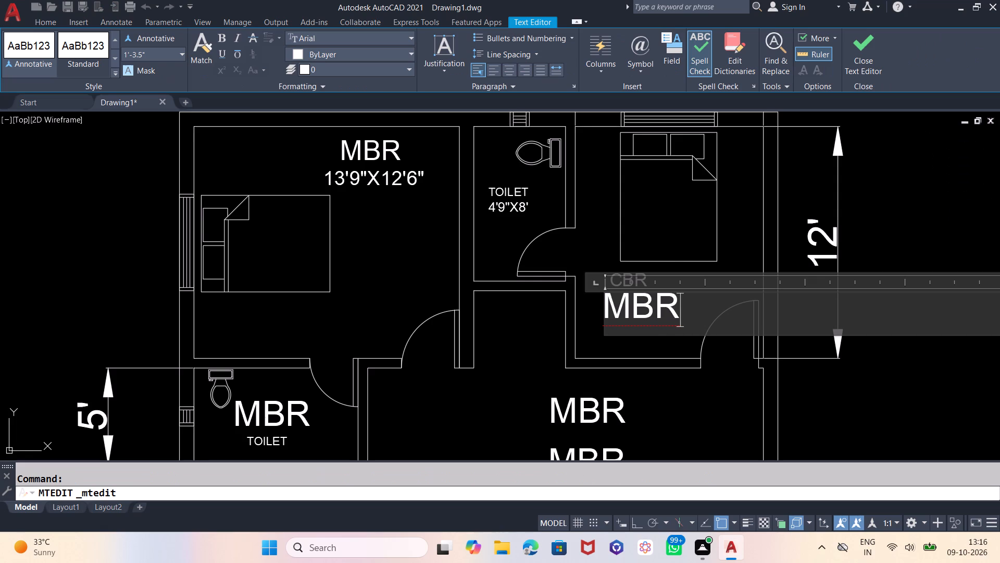
{"action": "key", "text": "BackSpace"}
{"action": "key", "text": "BackSpace"}
{"action": "key", "text": "BackSpace"}
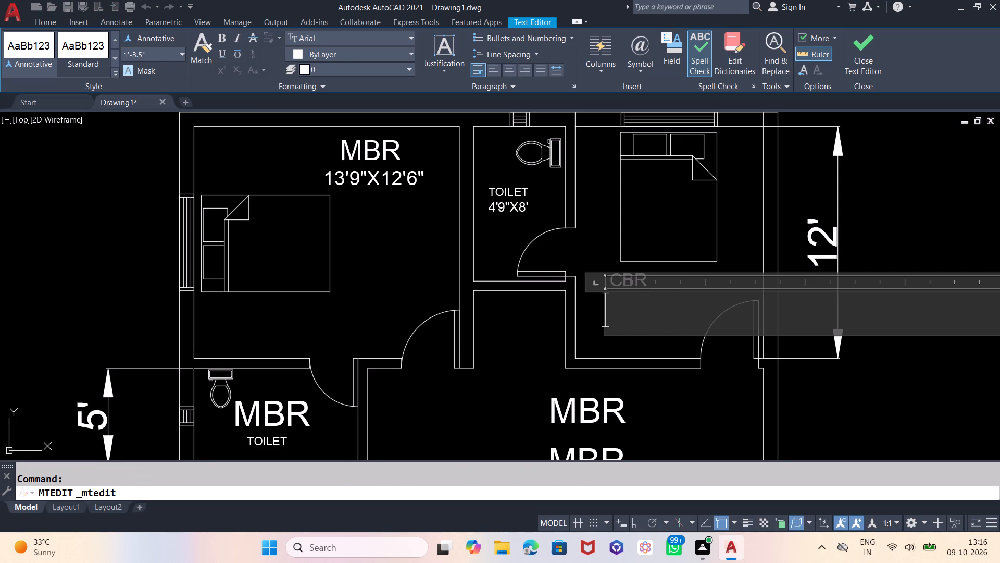
{"action": "scroll", "coordinate": [625, 320], "scroll_direction": "down", "scroll_amount": 1}
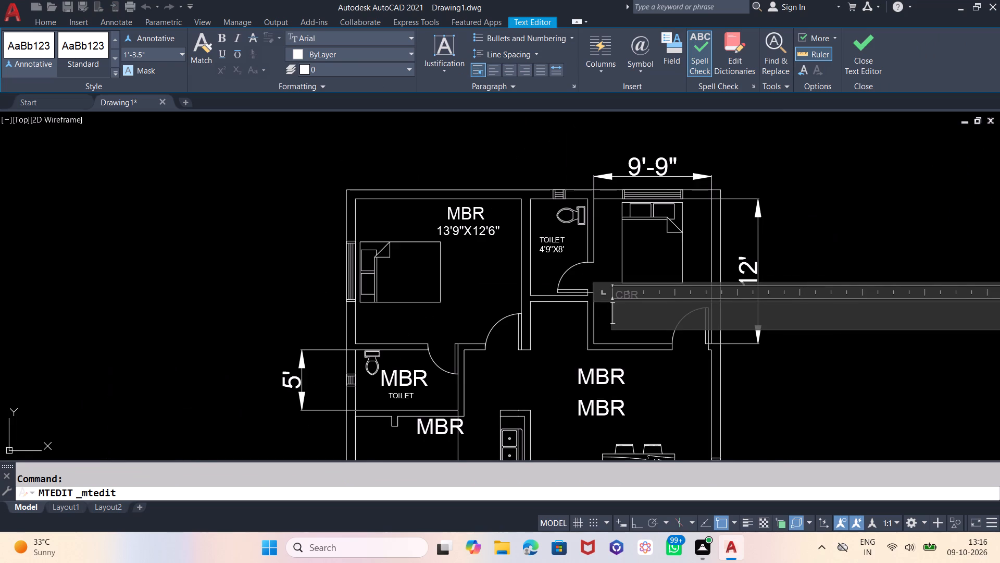
{"action": "type", "text": "9'9"}
{"action": "key", "text": "shift+quotedbl"}
{"action": "type", "text": "X12'"}
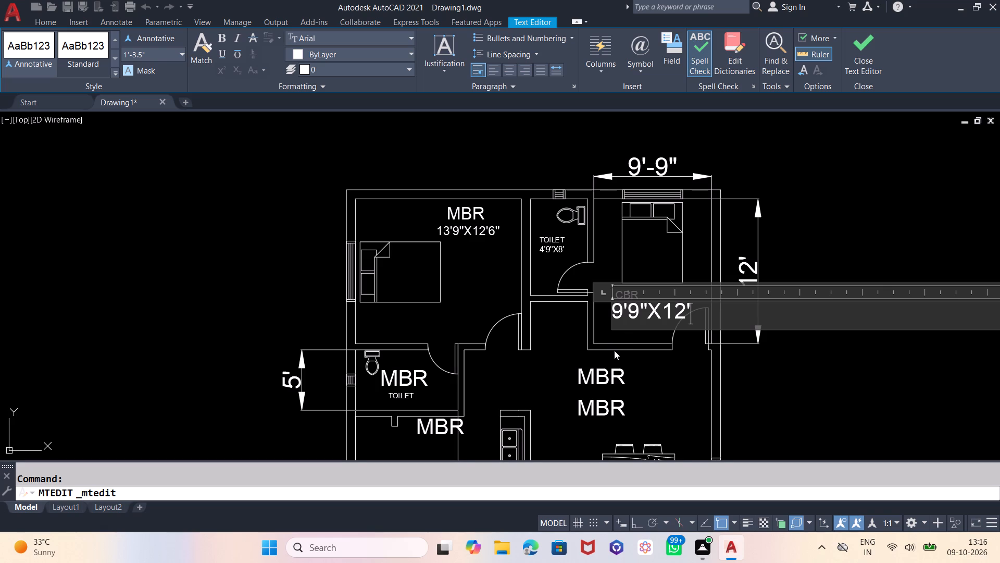
{"action": "left_click", "coordinate": [819, 238]}
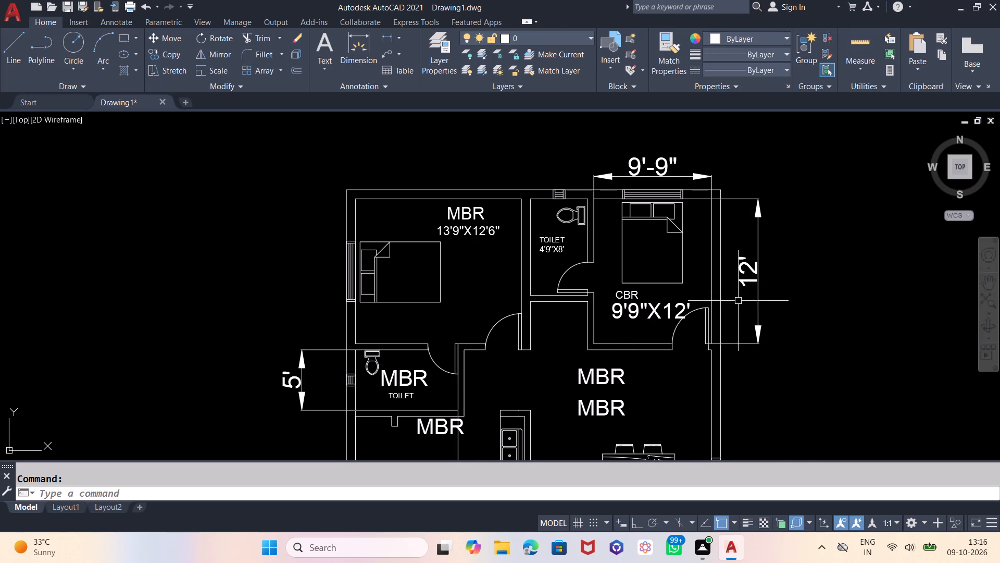
Scale down the 9'9"X12' size text freehand to about half its size.
{"action": "left_click", "coordinate": [639, 317]}
{"action": "type", "text": "SC"}
{"action": "key", "text": "Return"}
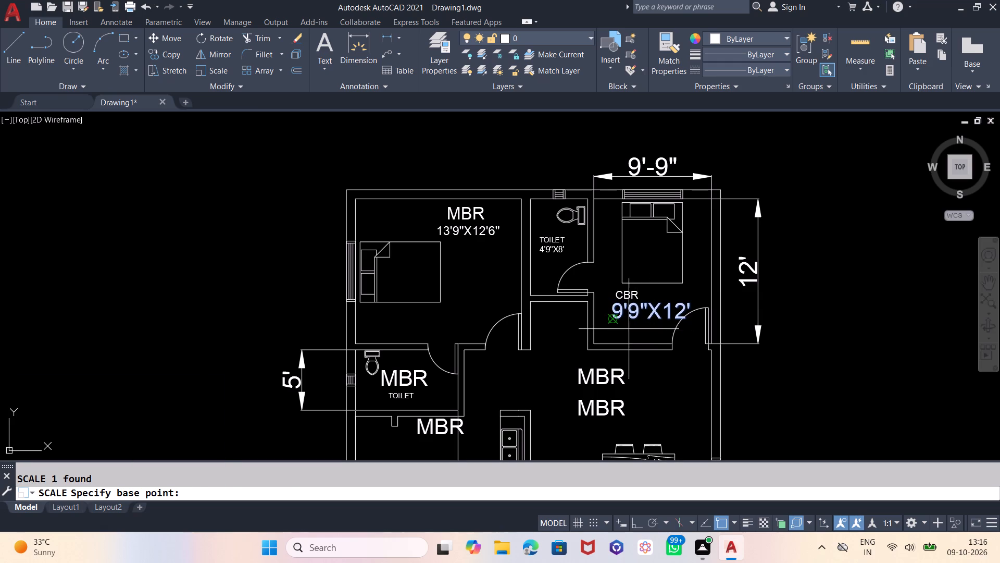
{"action": "left_click", "coordinate": [613, 325]}
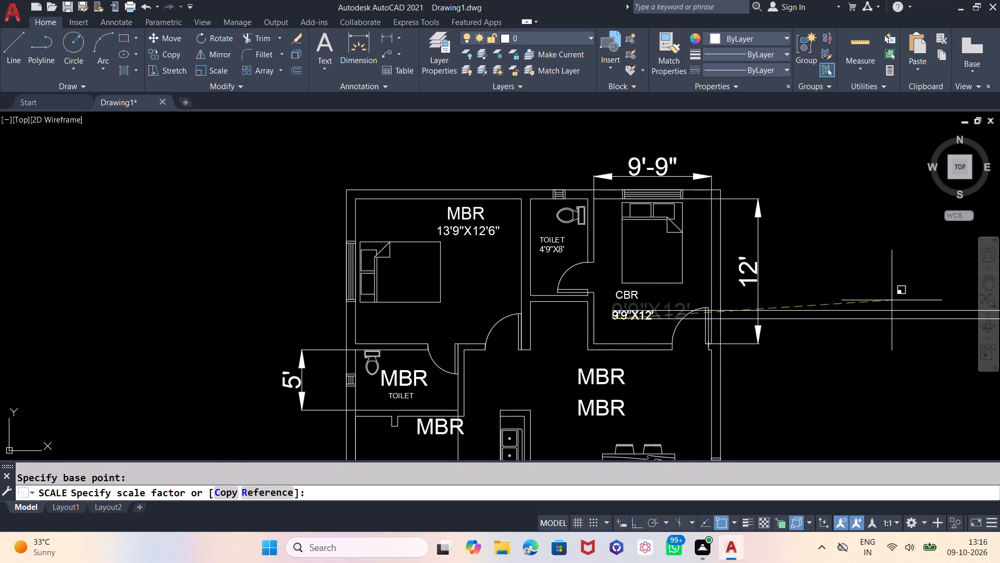
{"action": "left_click", "coordinate": [902, 293]}
Move the 9'9"X12' size text so it sits centred directly beneath the CBR label.
{"action": "left_click", "coordinate": [632, 317]}
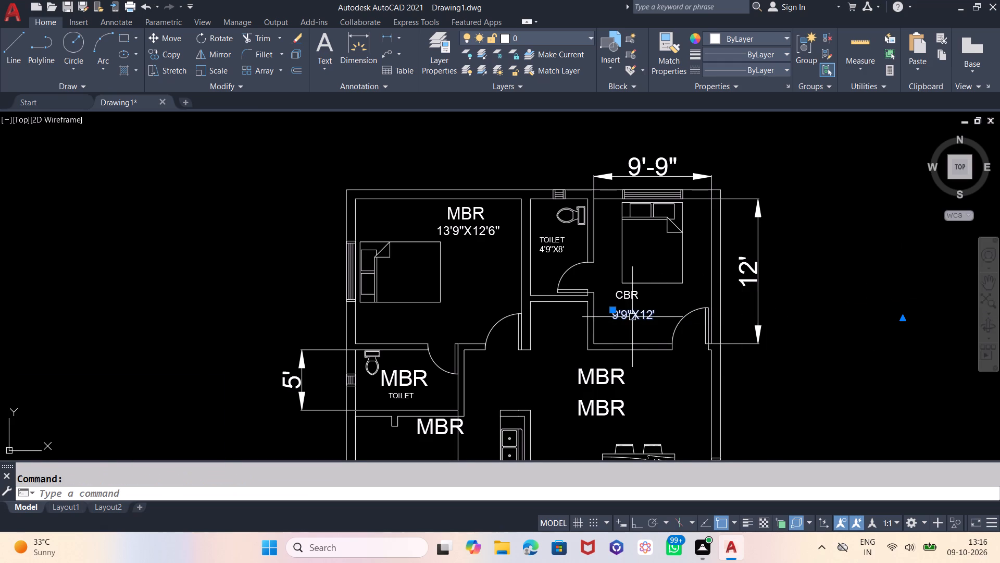
{"action": "key", "text": "m"}
{"action": "key", "text": "Return"}
{"action": "left_click", "coordinate": [628, 333]}
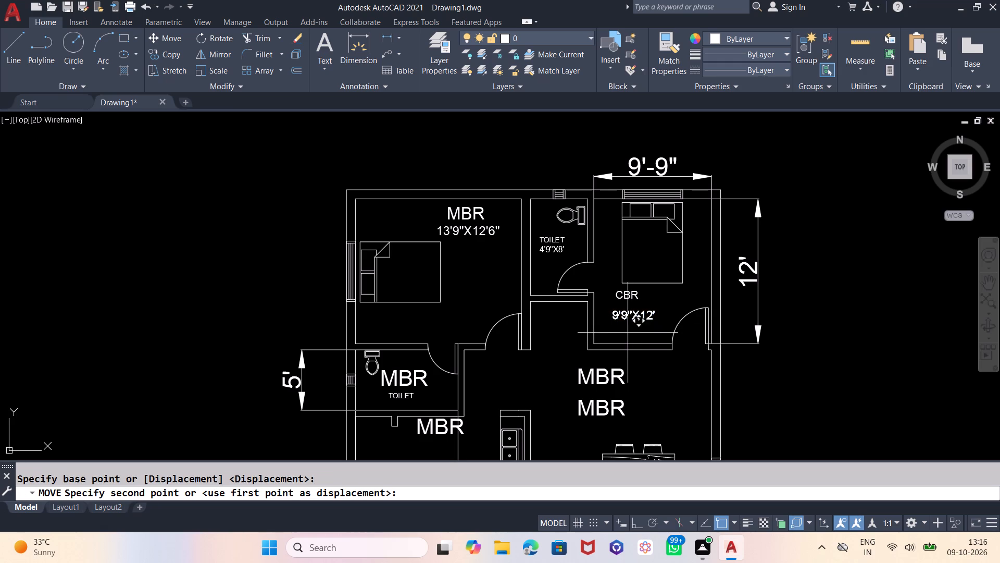
{"action": "left_click", "coordinate": [623, 325]}
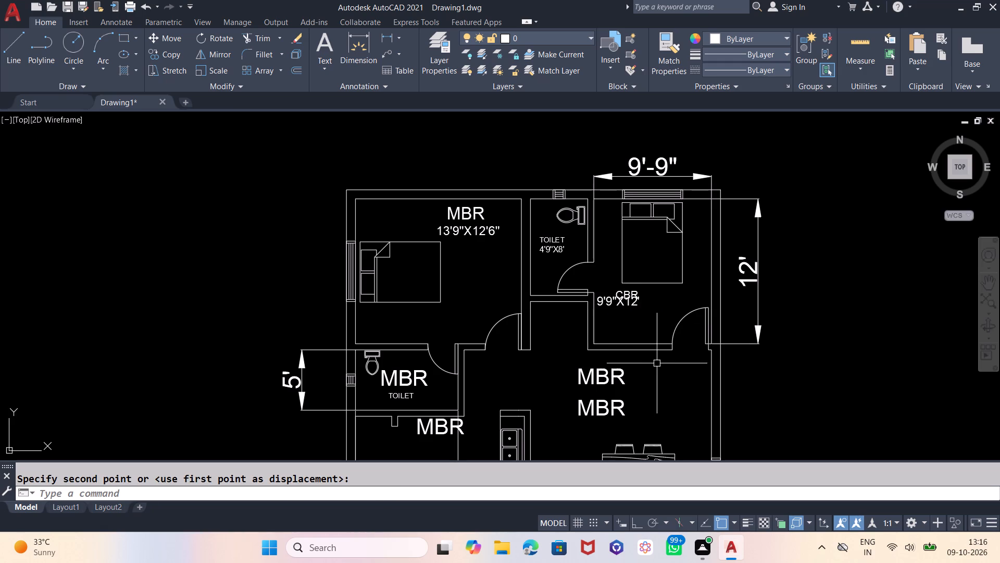
{"action": "left_click", "coordinate": [615, 308]}
{"action": "key", "text": "m"}
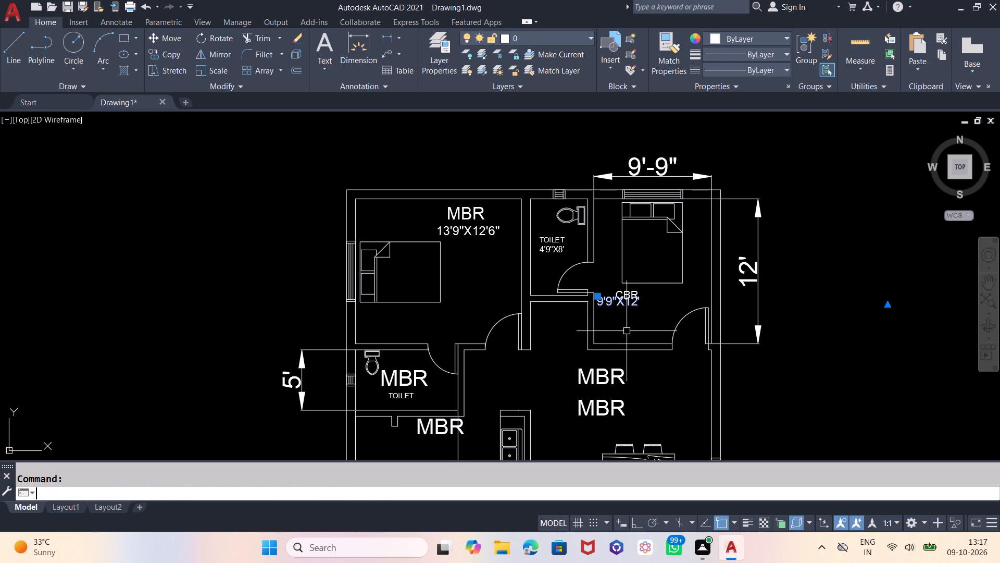
{"action": "key", "text": "Return"}
{"action": "left_click", "coordinate": [637, 328]}
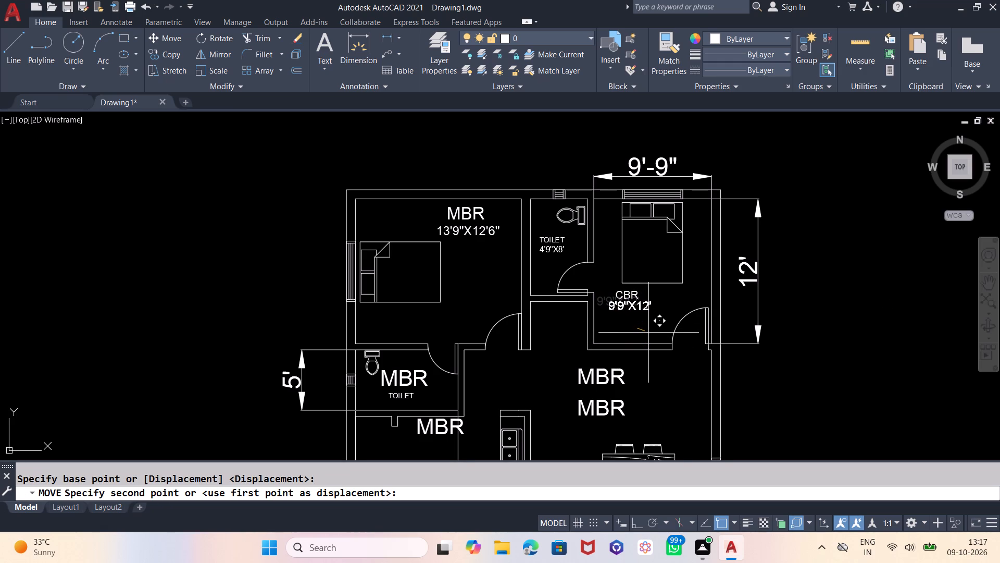
{"action": "left_click", "coordinate": [648, 335]}
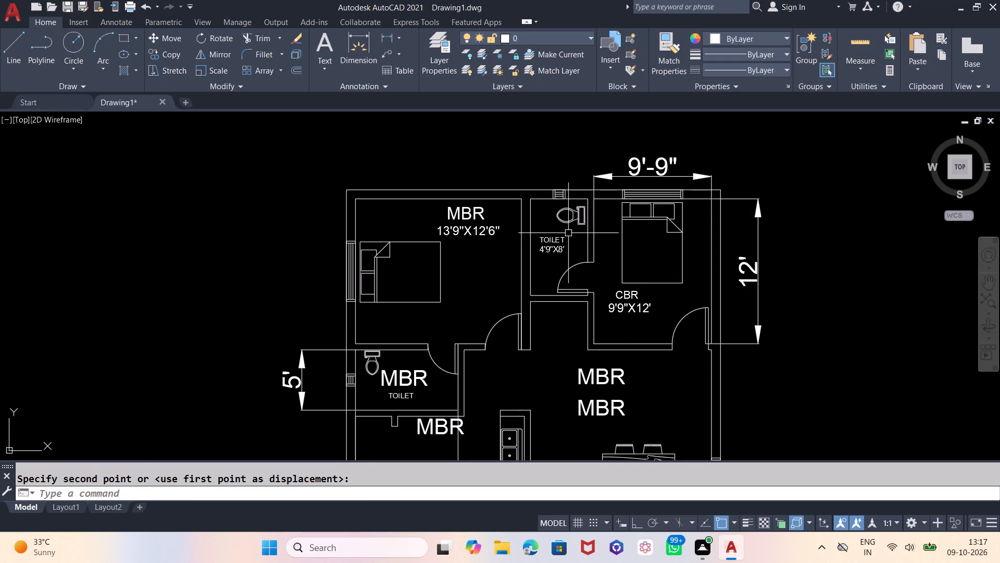
Delete the two temporary dimensions, 9'-9" and 12', outside the CBR room.
{"action": "left_click", "coordinate": [645, 177]}
{"action": "left_click", "coordinate": [759, 238]}
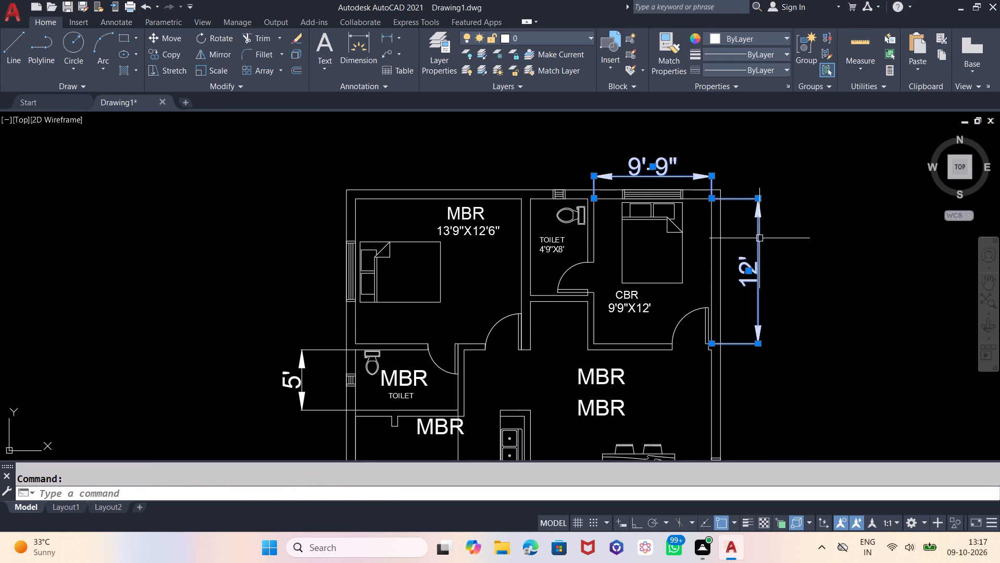
{"action": "key", "text": "Delete"}
Replace the MBR text above the TOILET label in the left-hand toilet with the room size 8'6"X5'.
{"action": "scroll", "coordinate": [658, 166], "scroll_direction": "down", "scroll_amount": 1}
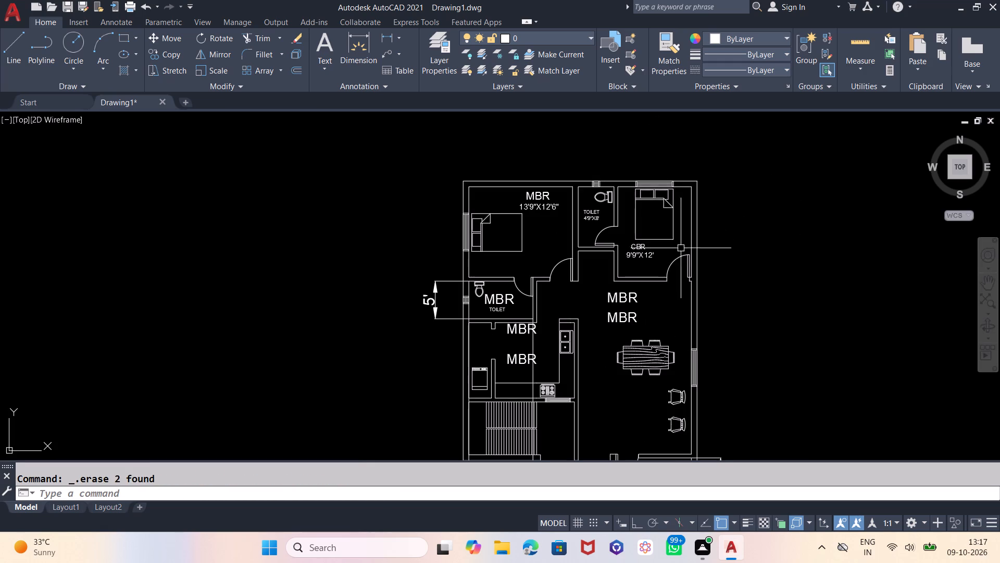
{"action": "scroll", "coordinate": [610, 209], "scroll_direction": "down", "scroll_amount": 1}
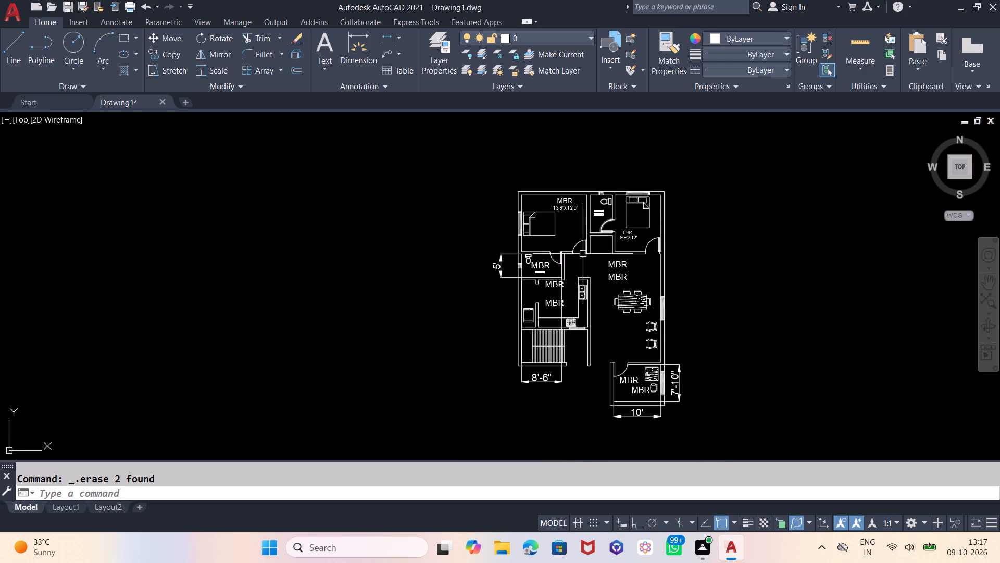
{"action": "scroll", "coordinate": [545, 266], "scroll_direction": "up", "scroll_amount": 3}
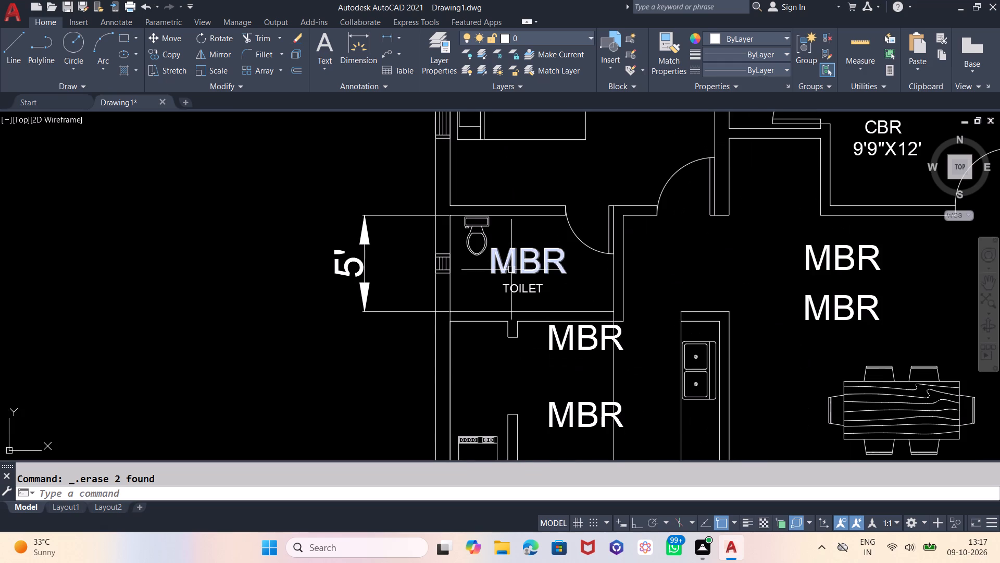
{"action": "double_click", "coordinate": [554, 256]}
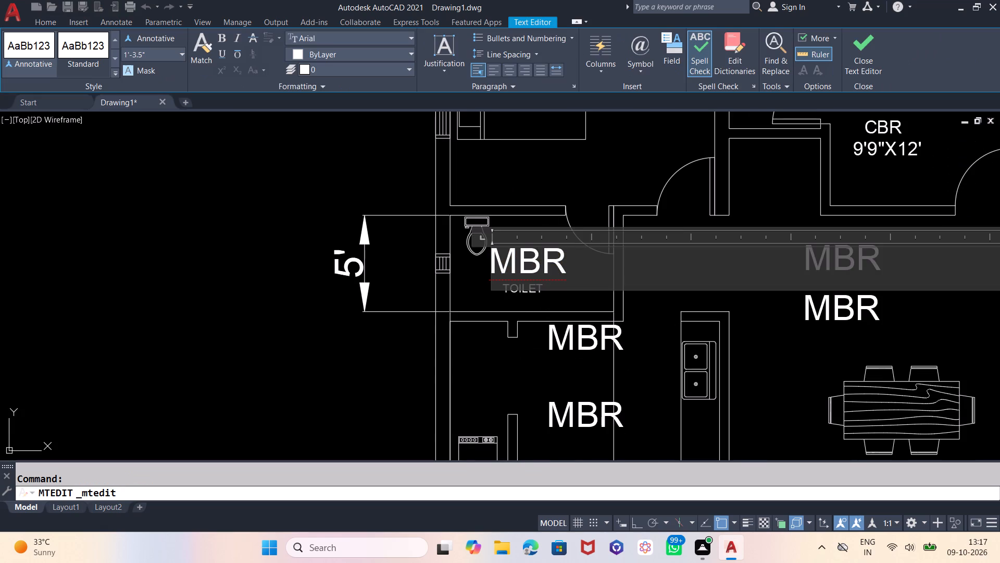
{"action": "left_click", "coordinate": [572, 258]}
{"action": "key", "text": "BackSpace"}
{"action": "key", "text": "BackSpace"}
{"action": "key", "text": "BackSpace"}
{"action": "key", "text": "BackSpace"}
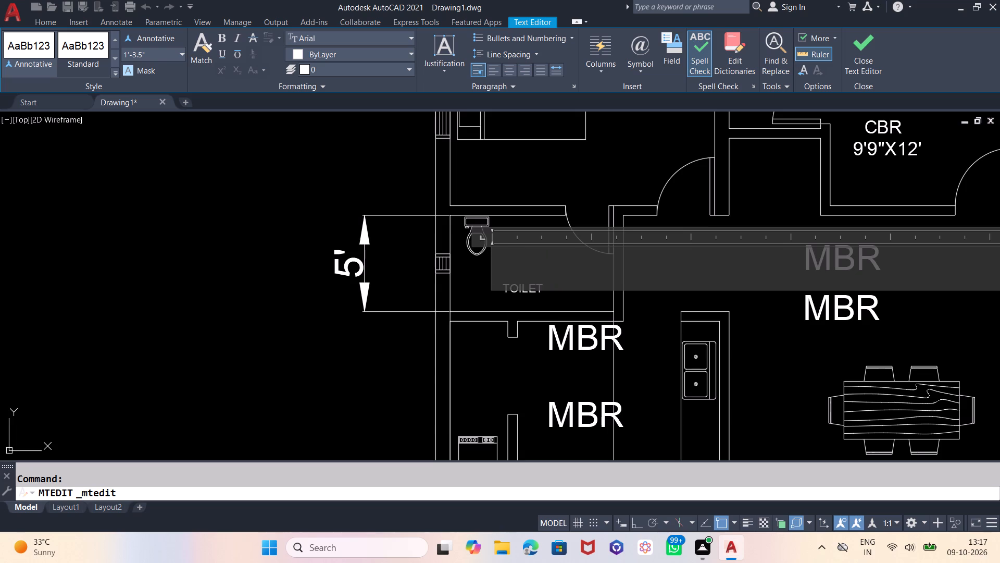
{"action": "scroll", "coordinate": [539, 235], "scroll_direction": "down", "scroll_amount": 2}
{"action": "scroll", "coordinate": [537, 232], "scroll_direction": "up", "scroll_amount": 2}
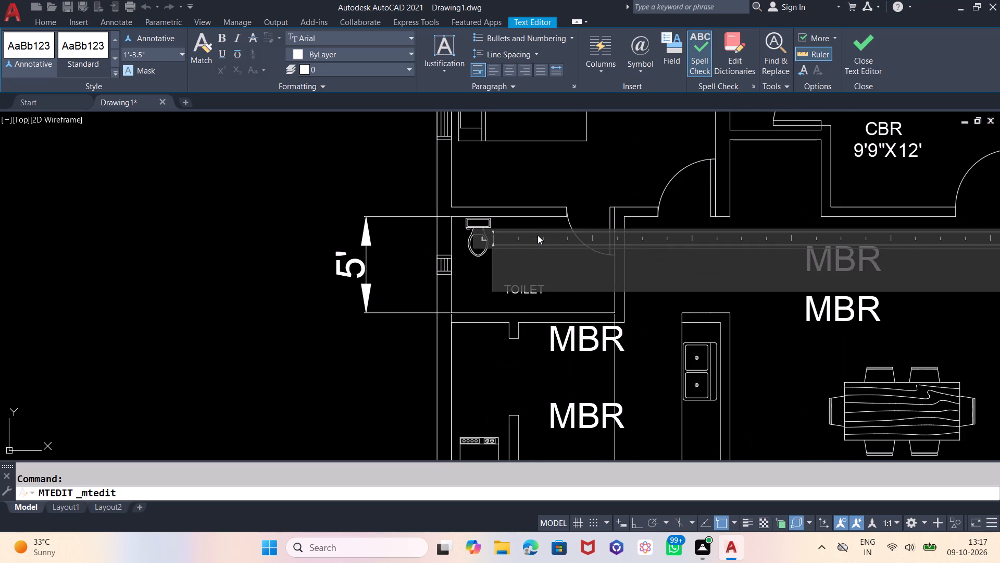
{"action": "type", "text": "8'9"}
{"action": "key", "text": "BackSpace"}
{"action": "key", "text": "6"}
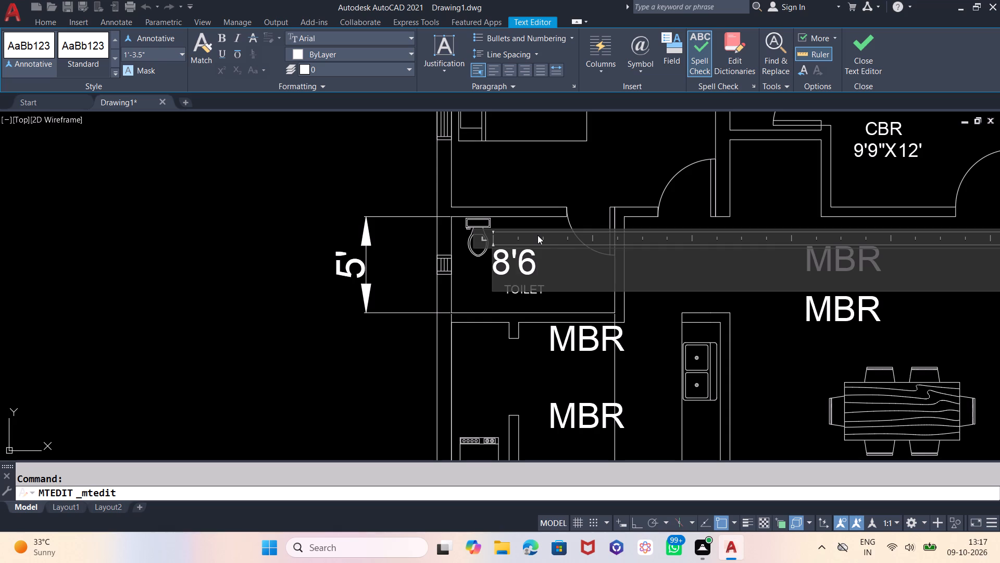
{"action": "key", "text": "shift+quotedbl"}
{"action": "type", "text": "X5'"}
{"action": "key", "text": "Return"}
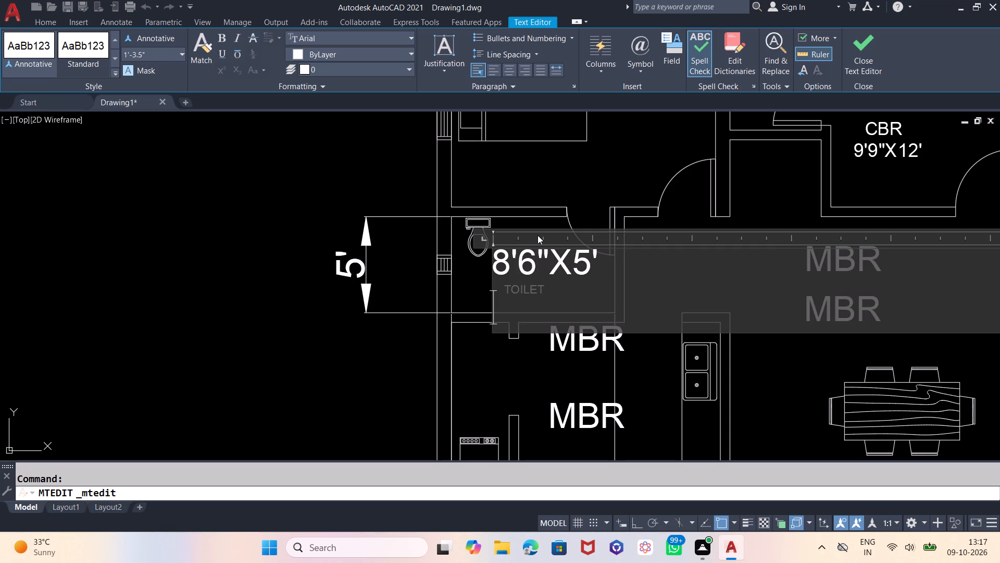
{"action": "left_click", "coordinate": [590, 176]}
Scale down the 8'6"X5' size text freehand to about half its size.
{"action": "left_click", "coordinate": [576, 264]}
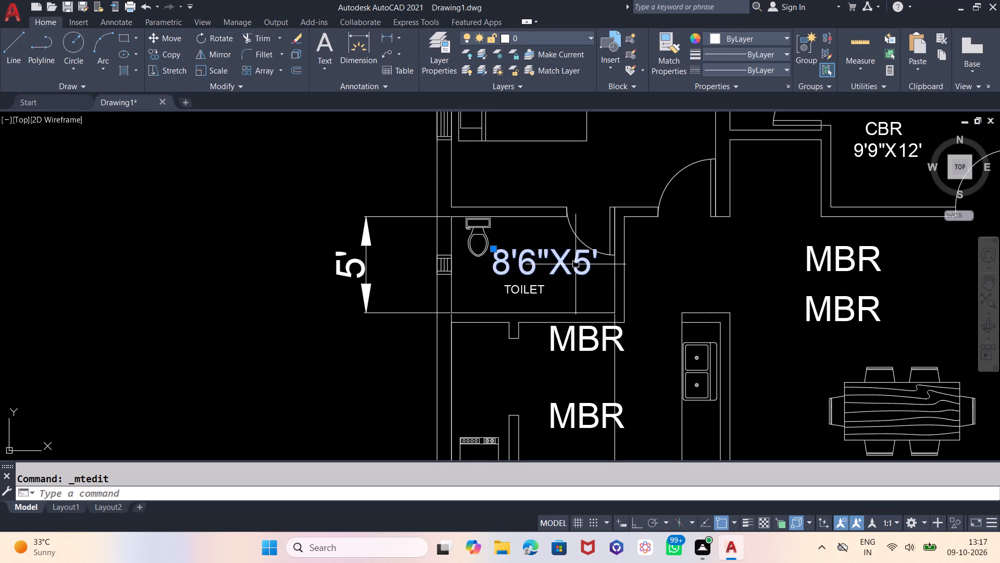
{"action": "type", "text": "SC"}
{"action": "key", "text": "Return"}
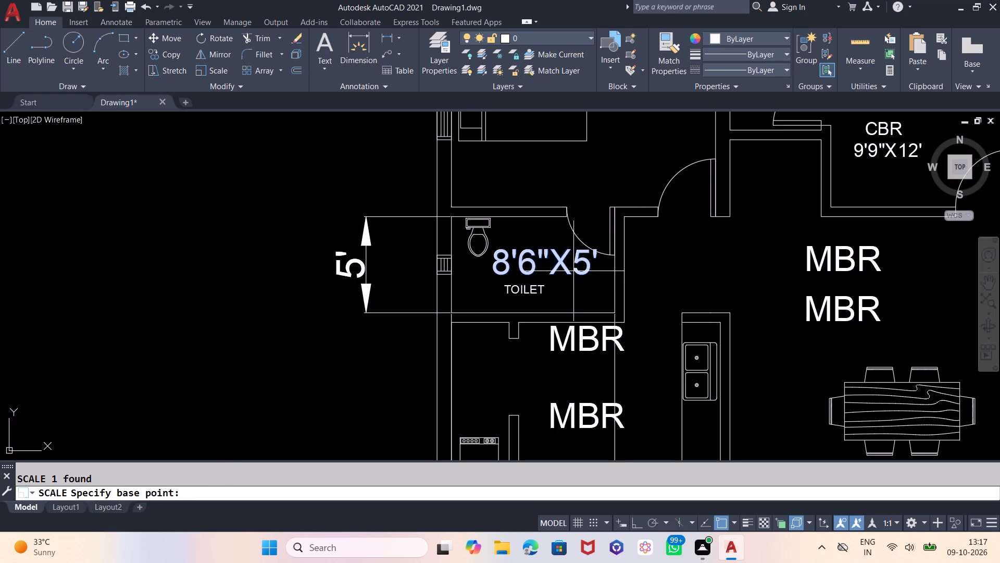
{"action": "left_click", "coordinate": [515, 260]}
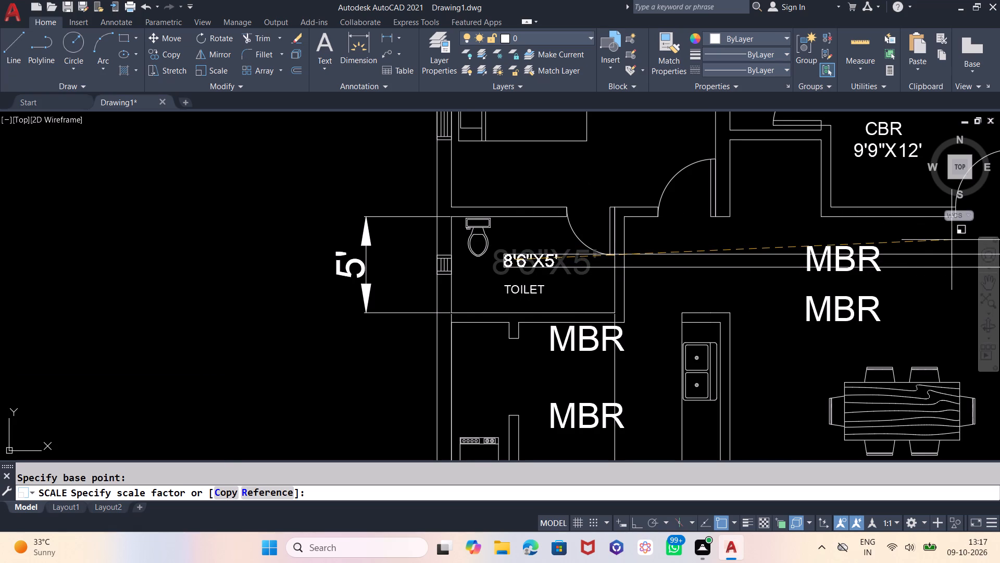
{"action": "left_click", "coordinate": [952, 240]}
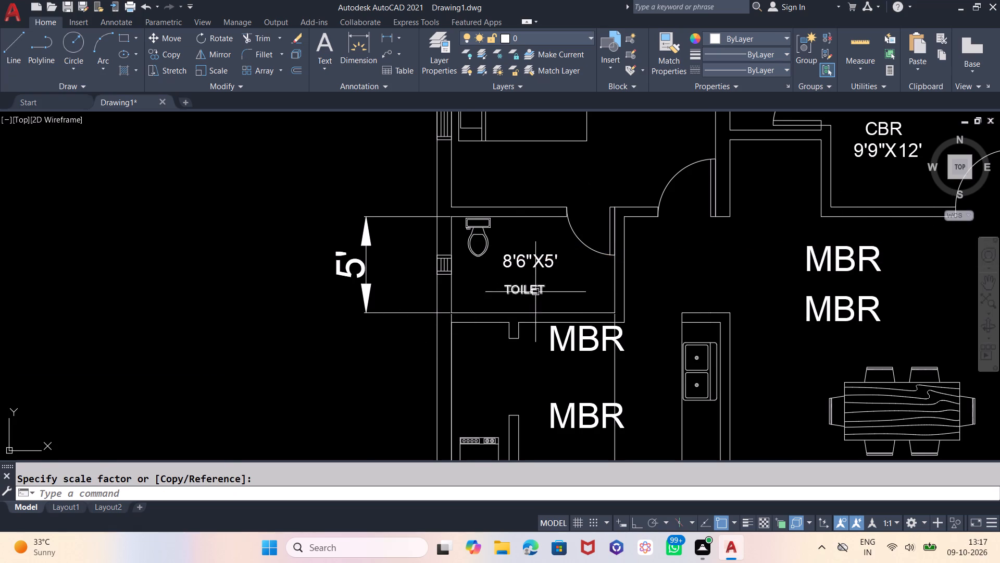
Move the TOILET label in the left-hand toilet to above the 8'6"X5' size text.
{"action": "left_click", "coordinate": [535, 292]}
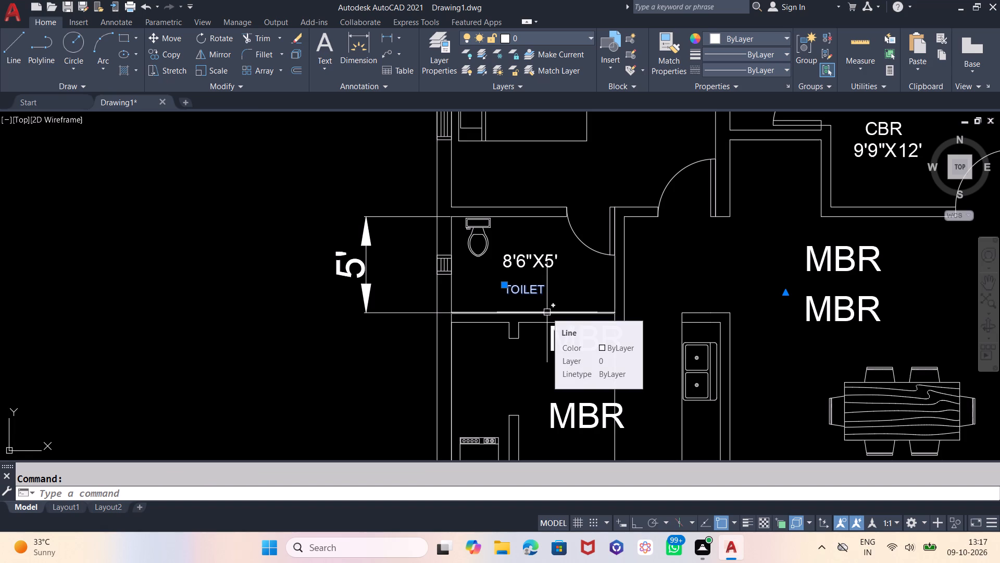
{"action": "key", "text": "m"}
{"action": "key", "text": "Return"}
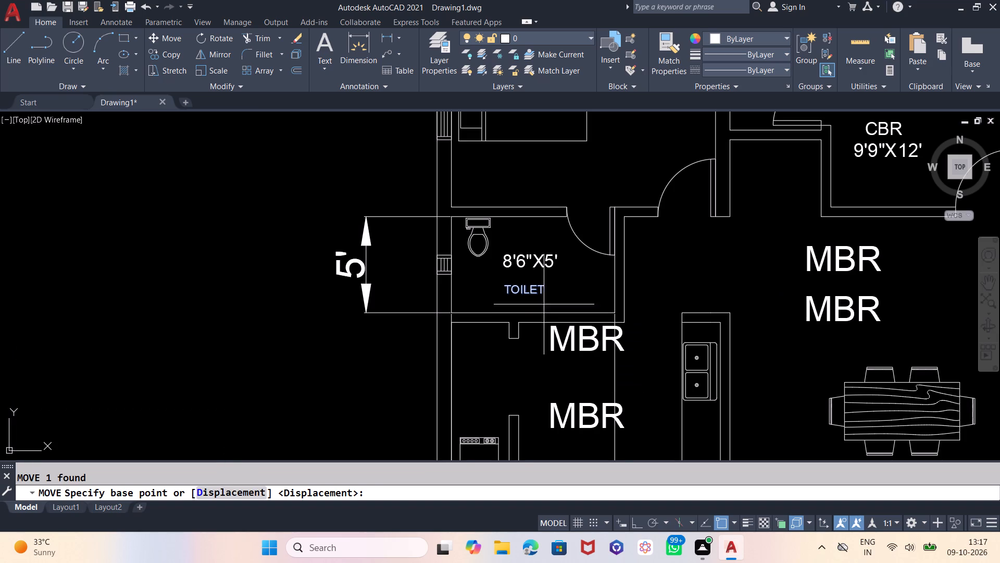
{"action": "left_click", "coordinate": [540, 295]}
{"action": "left_click", "coordinate": [504, 238]}
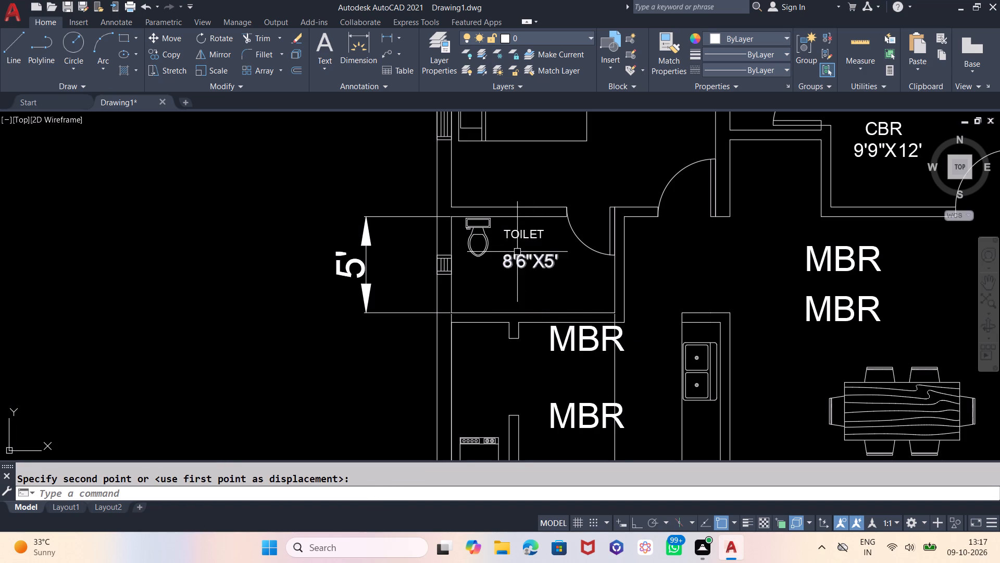
Move the 8'6"X5' size text down and slightly left, near the toilet's lower wall.
{"action": "left_click", "coordinate": [531, 262]}
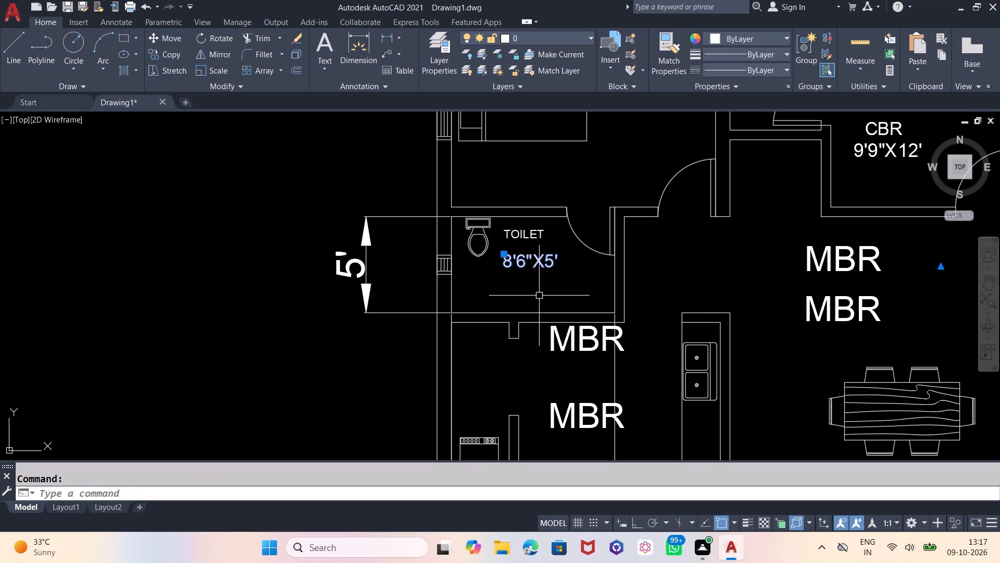
{"action": "key", "text": "m"}
{"action": "key", "text": "Return"}
{"action": "left_click", "coordinate": [539, 293]}
{"action": "left_click", "coordinate": [536, 322]}
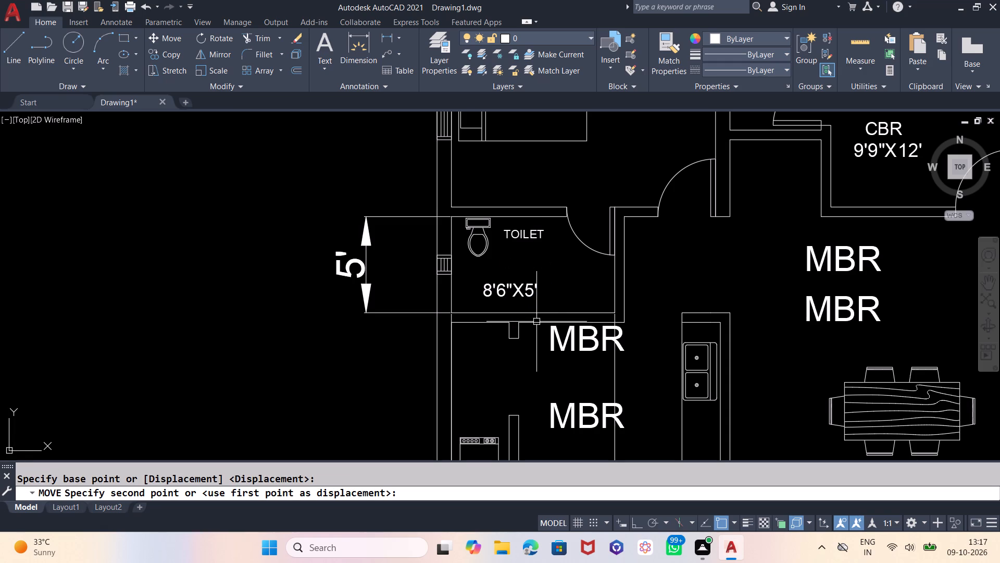
Move the TOILET label down and left so it is centred above the 8'6"X5' size text.
{"action": "left_click", "coordinate": [529, 232]}
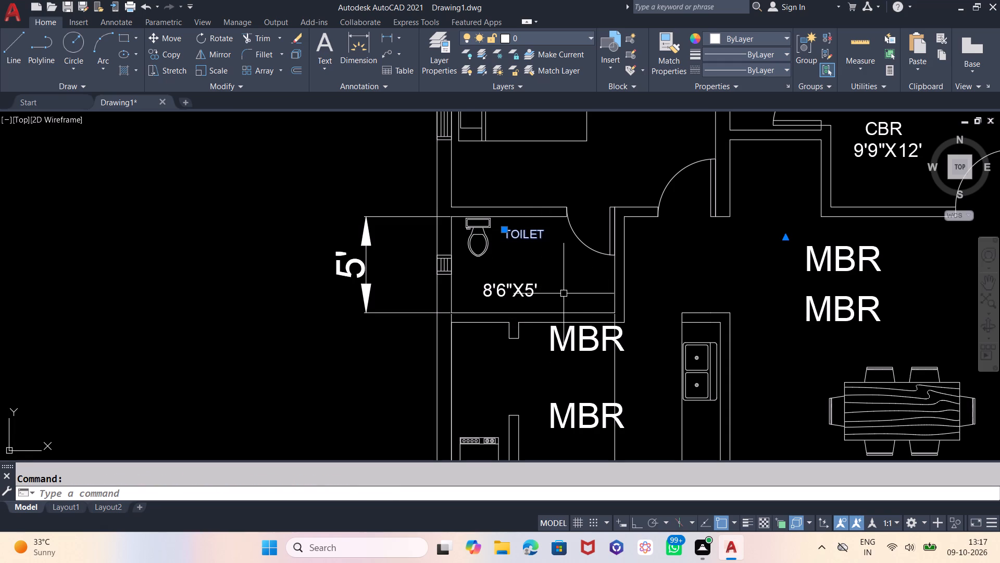
{"action": "key", "text": "m"}
{"action": "key", "text": "Return"}
{"action": "left_click", "coordinate": [543, 242]}
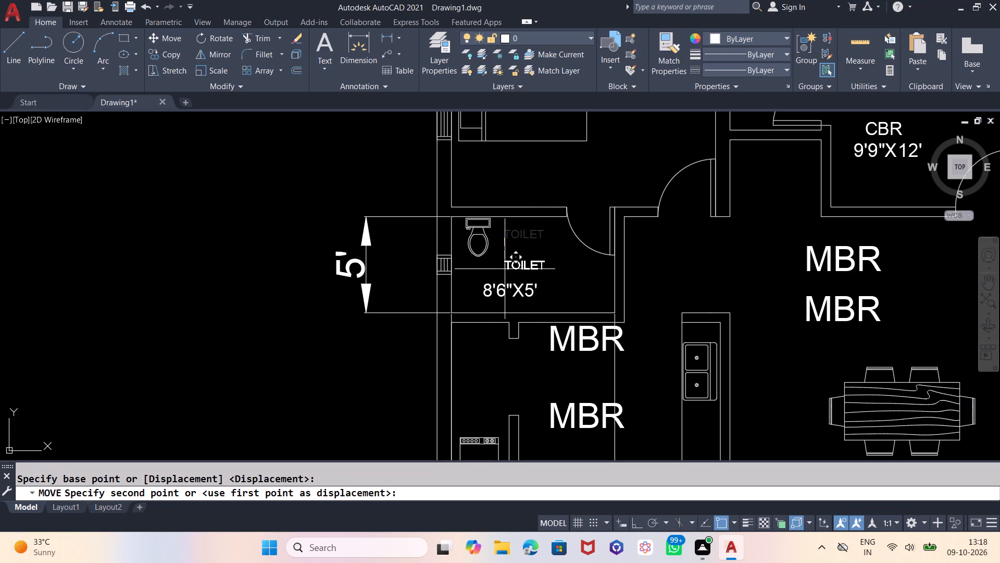
{"action": "left_click", "coordinate": [491, 265]}
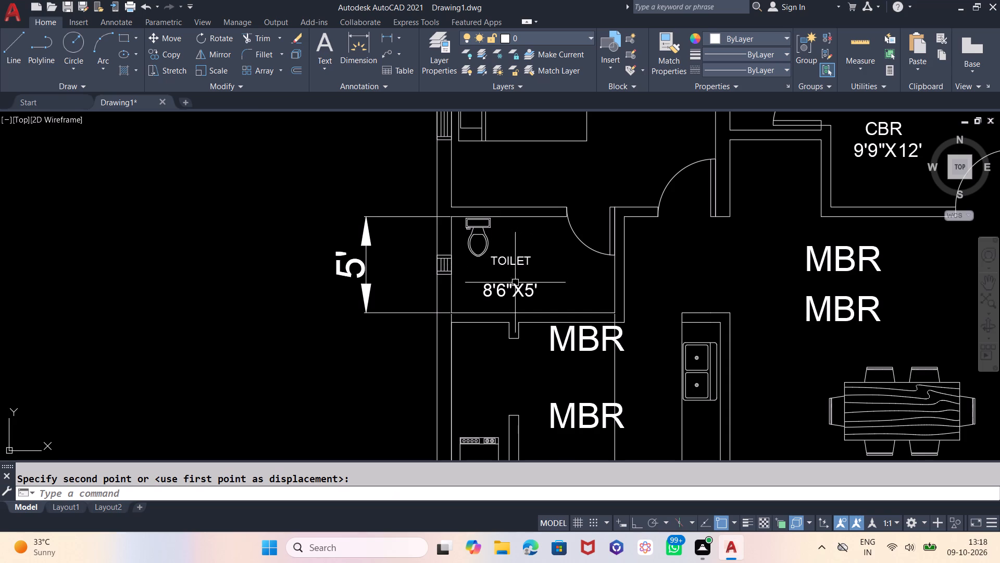
Move the 8'6"X5' size text up slightly so it sits closer beneath the TOILET label.
{"action": "left_click", "coordinate": [520, 291]}
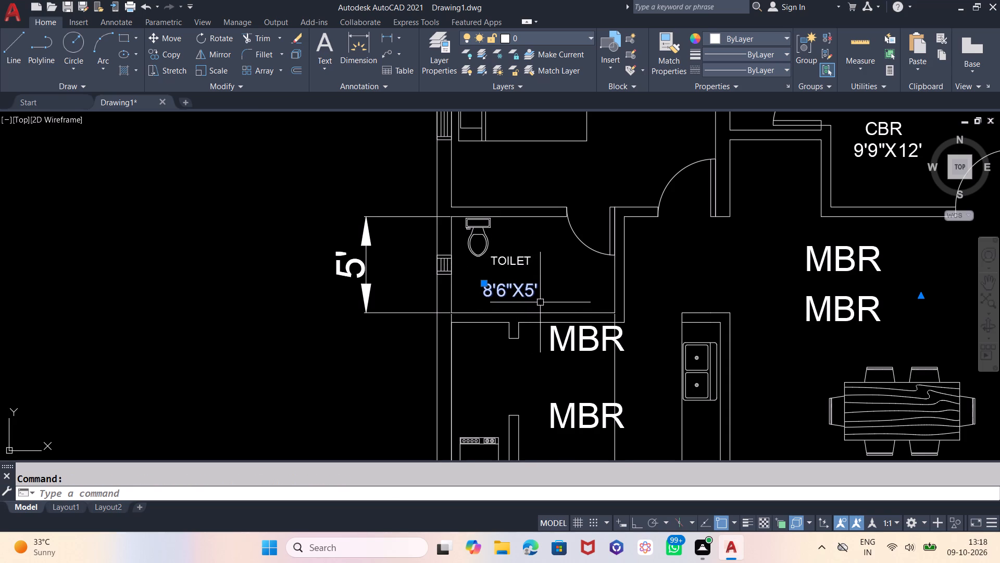
{"action": "key", "text": "m"}
{"action": "key", "text": "Return"}
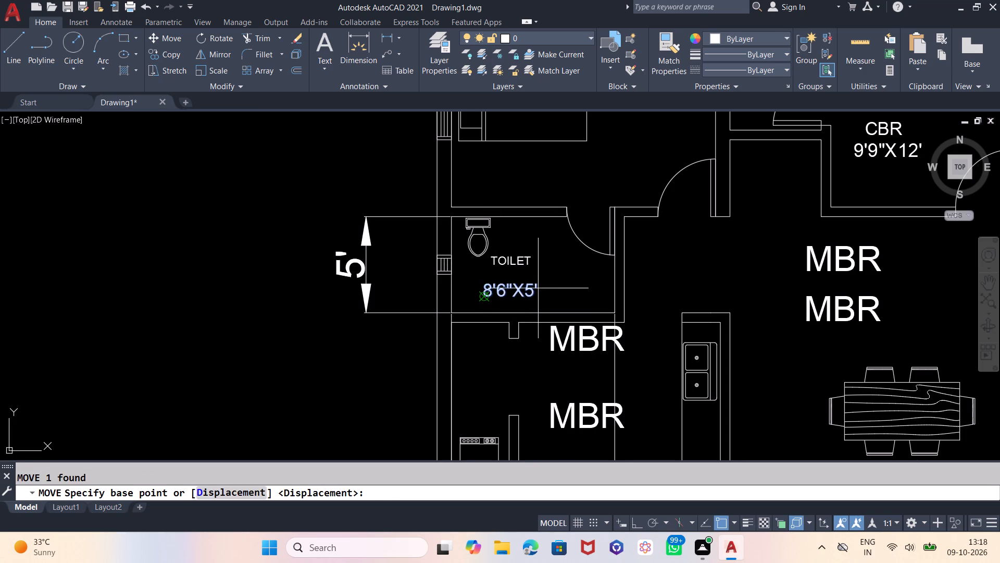
{"action": "left_click", "coordinate": [539, 288]}
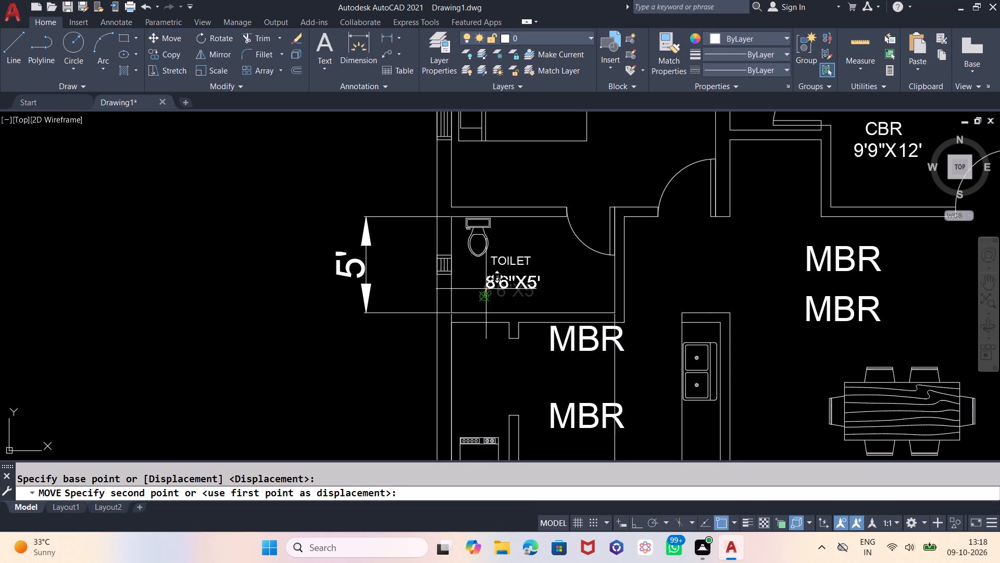
{"action": "left_click", "coordinate": [486, 288]}
{"action": "left_click", "coordinate": [497, 285]}
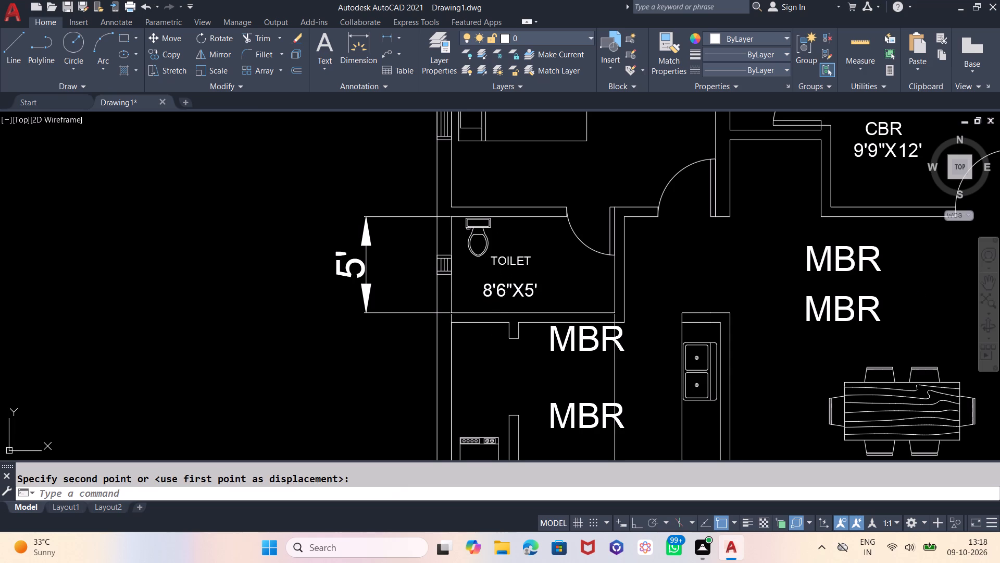
{"action": "key", "text": "m"}
{"action": "key", "text": "Return"}
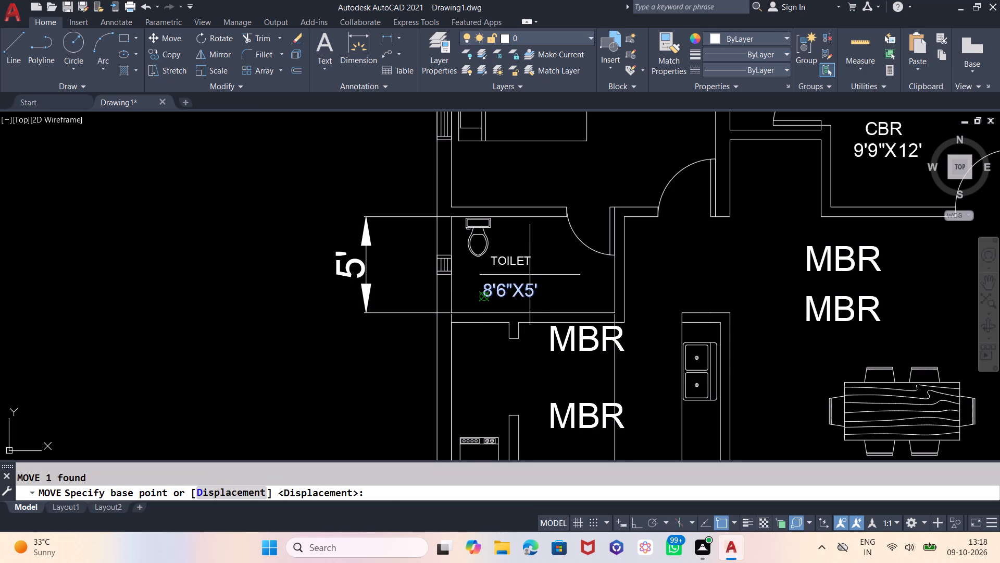
{"action": "left_click", "coordinate": [558, 272]}
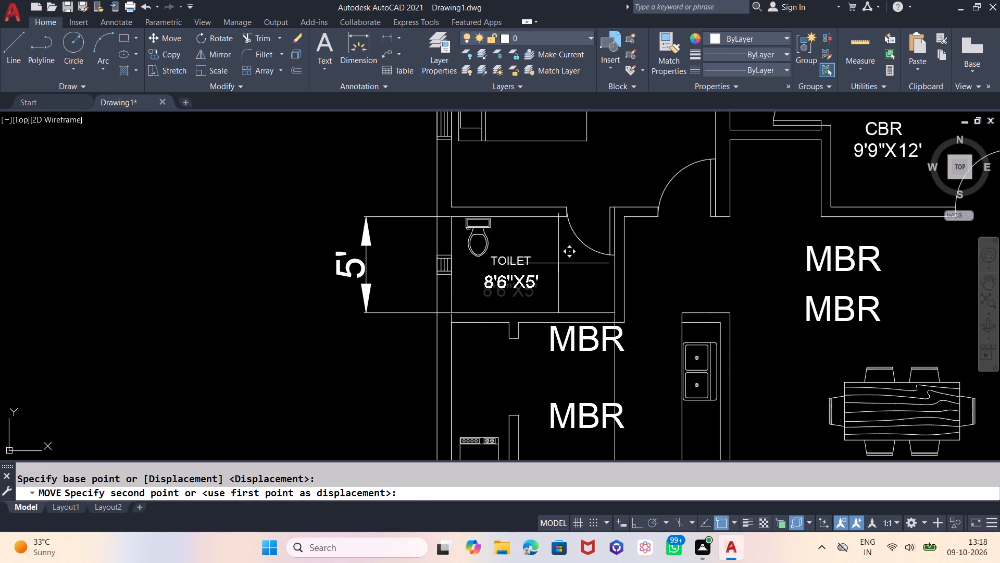
{"action": "left_click", "coordinate": [558, 263]}
Scale the TOILET label above the 8'6"X5' size text down slightly.
{"action": "left_click", "coordinate": [512, 265]}
{"action": "type", "text": "SC"}
{"action": "key", "text": "Return"}
{"action": "left_click", "coordinate": [542, 263]}
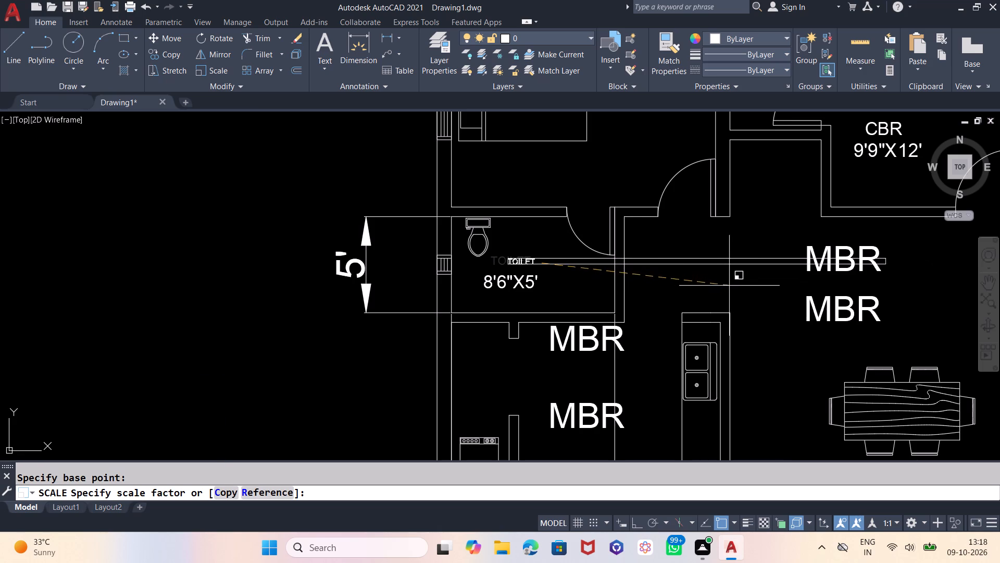
{"action": "left_click", "coordinate": [872, 275]}
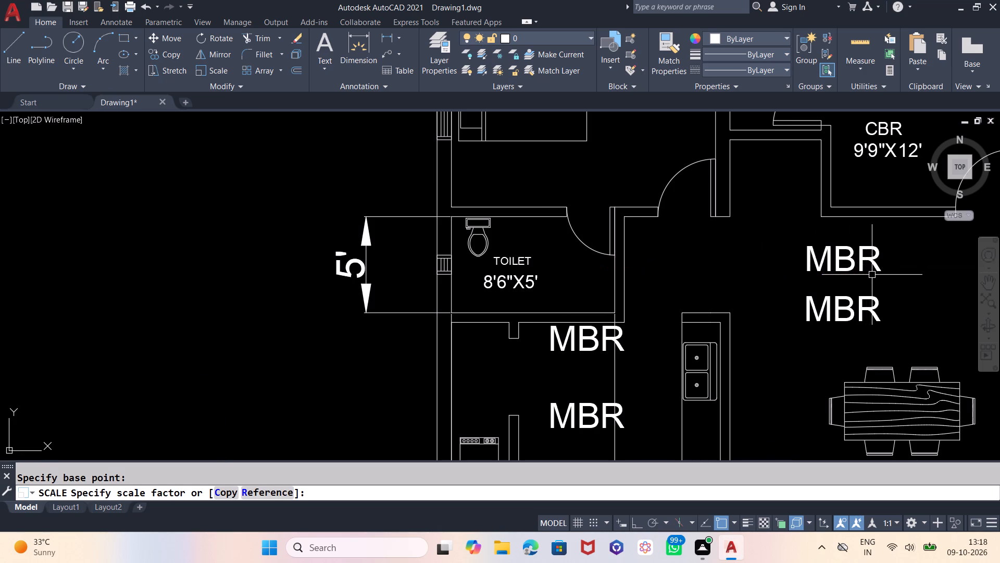
Erase the temporary 8'-6" and 5' dimensions of the toilet beside the master bedroom.
{"action": "scroll", "coordinate": [411, 277], "scroll_direction": "down", "scroll_amount": 1}
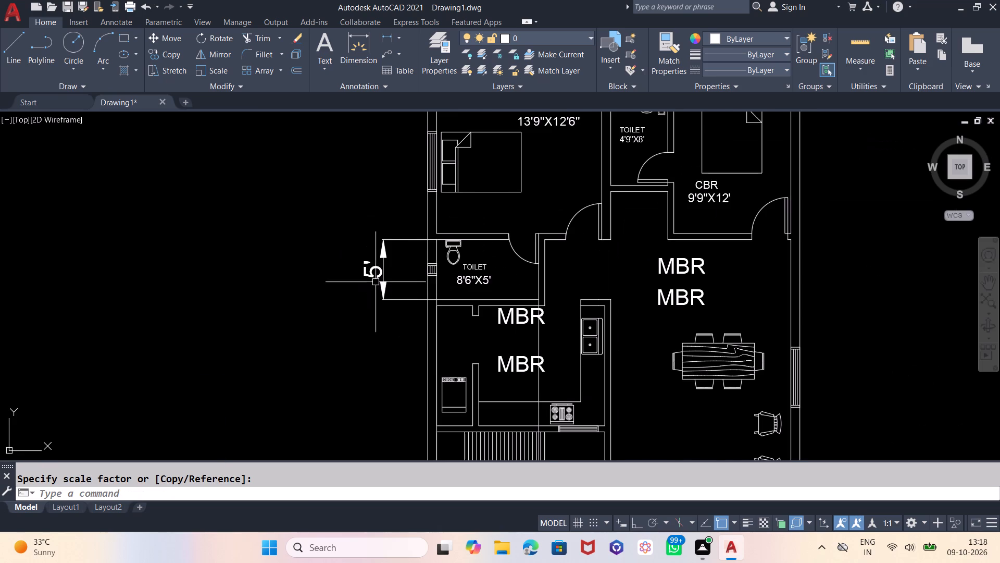
{"action": "scroll", "coordinate": [397, 284], "scroll_direction": "down", "scroll_amount": 1}
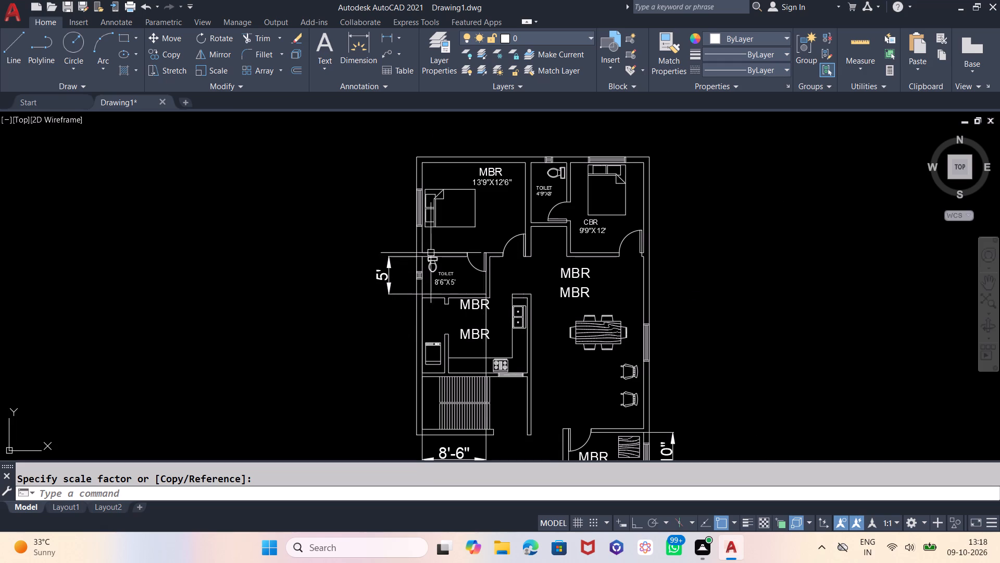
{"action": "scroll", "coordinate": [511, 175], "scroll_direction": "down", "scroll_amount": 1}
{"action": "scroll", "coordinate": [526, 242], "scroll_direction": "up", "scroll_amount": 1}
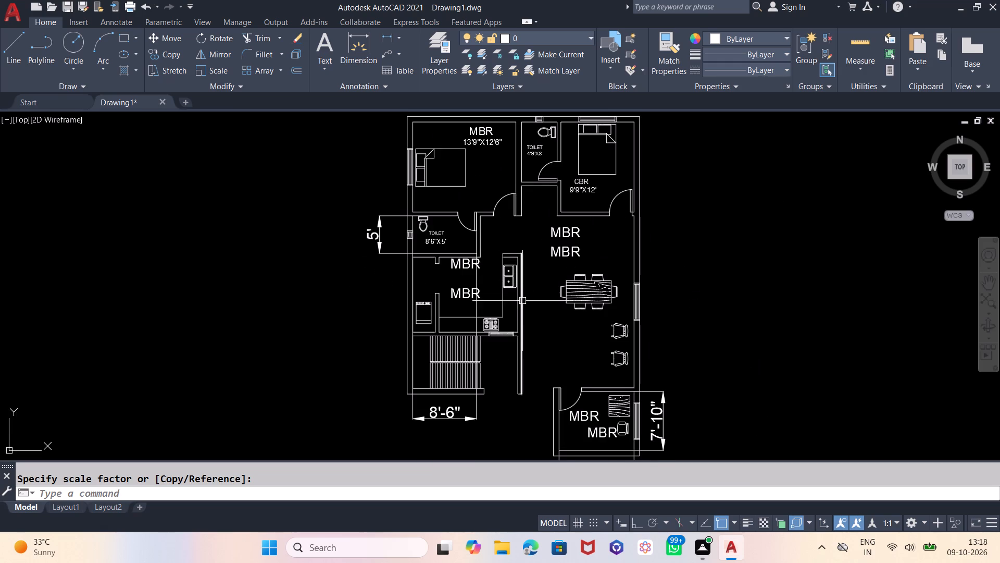
{"action": "left_click", "coordinate": [460, 419]}
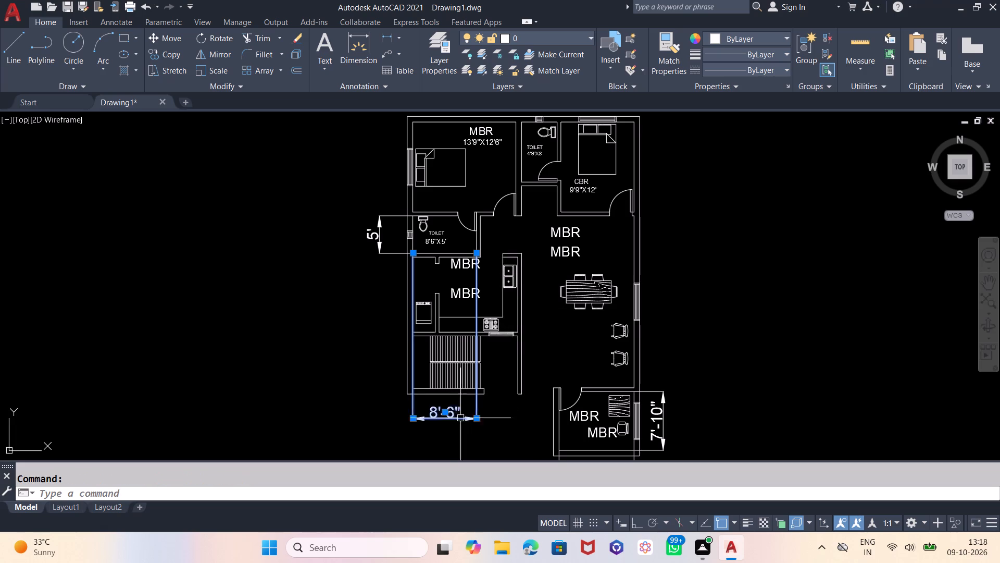
{"action": "left_click", "coordinate": [378, 246]}
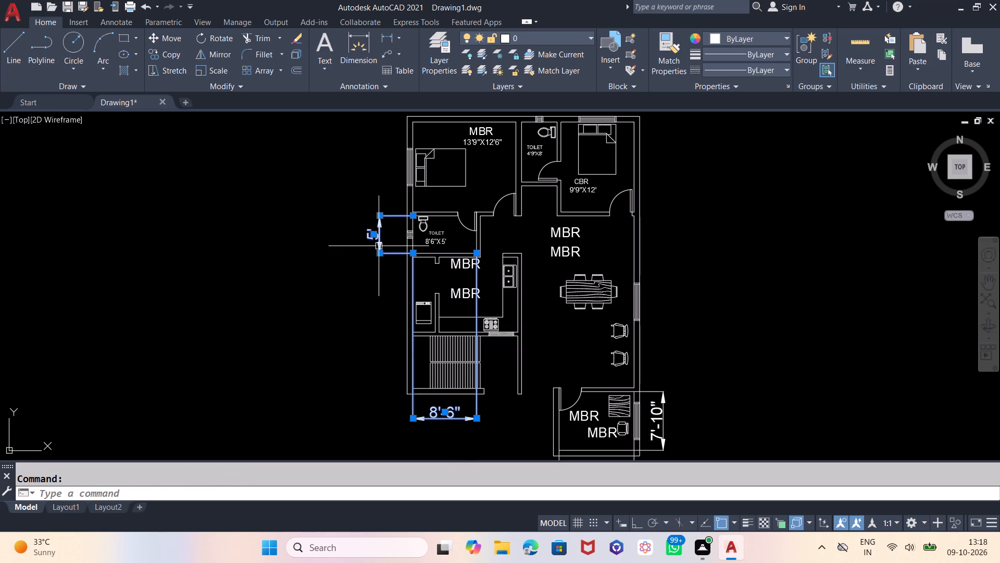
{"action": "key", "text": "Delete"}
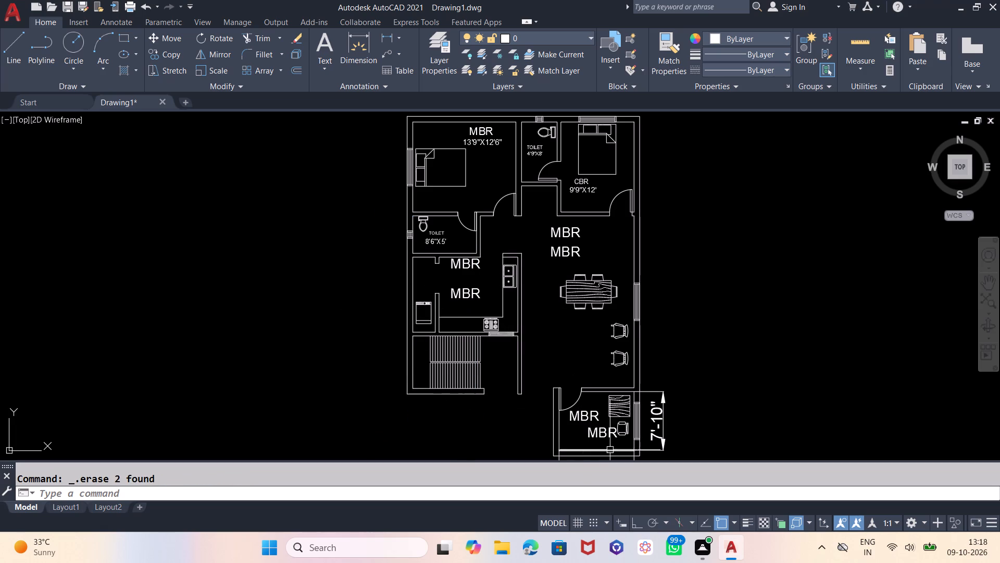
Change the upper MBR label in the room with the desk to STUDY ROOM on two lines.
{"action": "scroll", "coordinate": [635, 454], "scroll_direction": "right", "scroll_amount": 1}
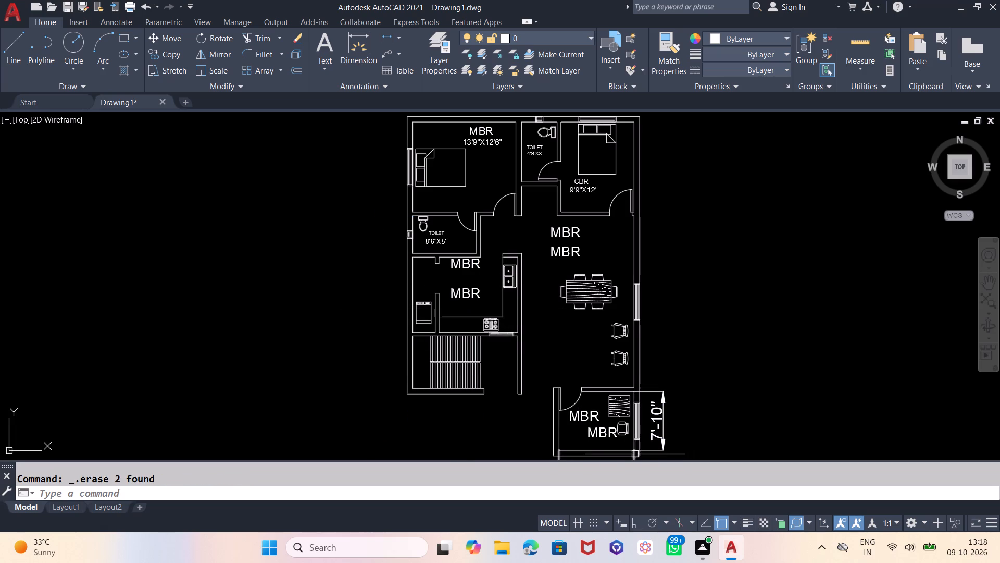
{"action": "scroll", "coordinate": [618, 445], "scroll_direction": "up", "scroll_amount": 1}
{"action": "scroll", "coordinate": [596, 341], "scroll_direction": "down", "scroll_amount": 1}
{"action": "scroll", "coordinate": [594, 417], "scroll_direction": "up", "scroll_amount": 1}
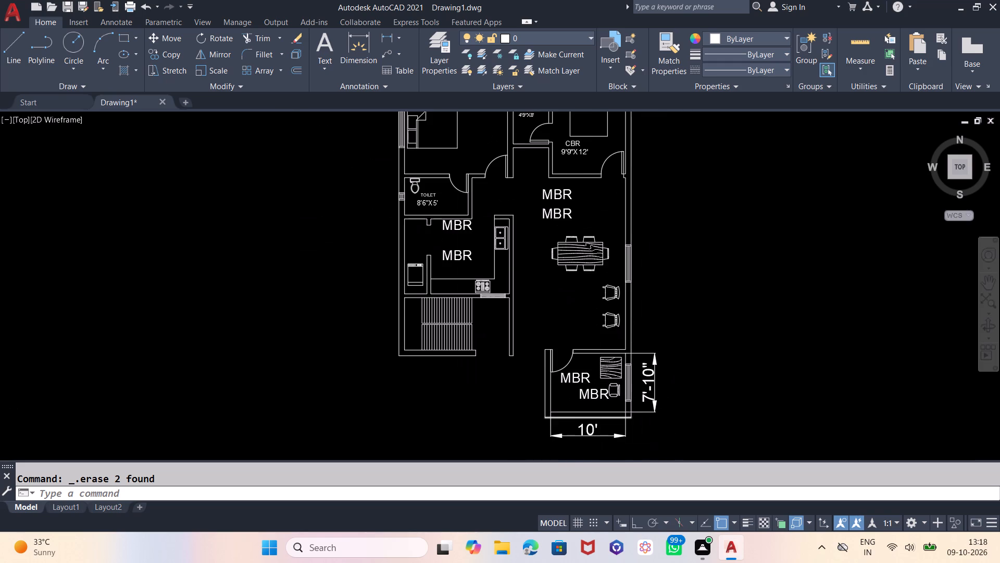
{"action": "scroll", "coordinate": [594, 417], "scroll_direction": "up", "scroll_amount": 1}
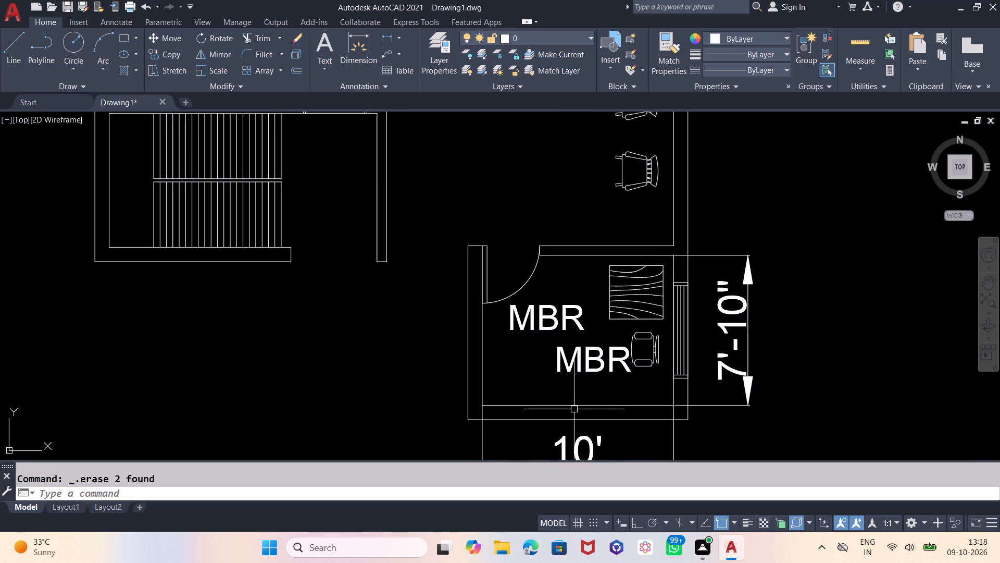
{"action": "double_click", "coordinate": [576, 318]}
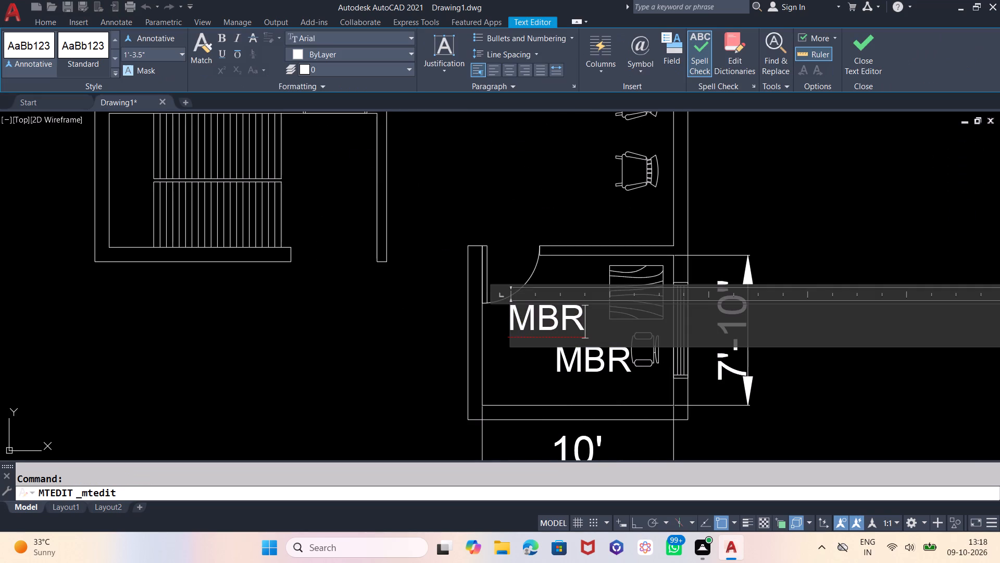
{"action": "key", "text": "BackSpace"}
{"action": "key", "text": "BackSpace"}
{"action": "key", "text": "BackSpace"}
{"action": "type", "text": "STUDY"}
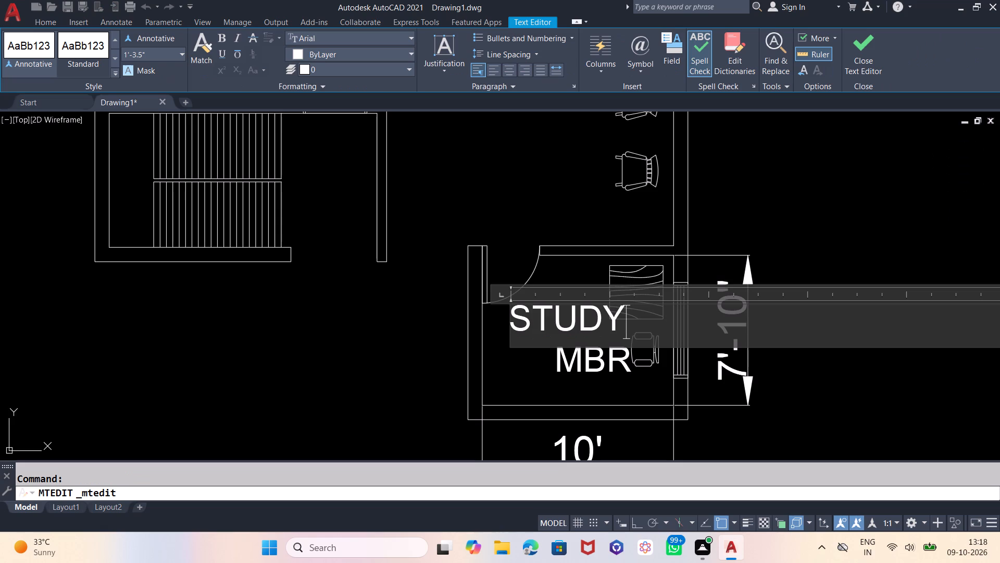
{"action": "key", "text": "Return"}
{"action": "type", "text": "ROOM"}
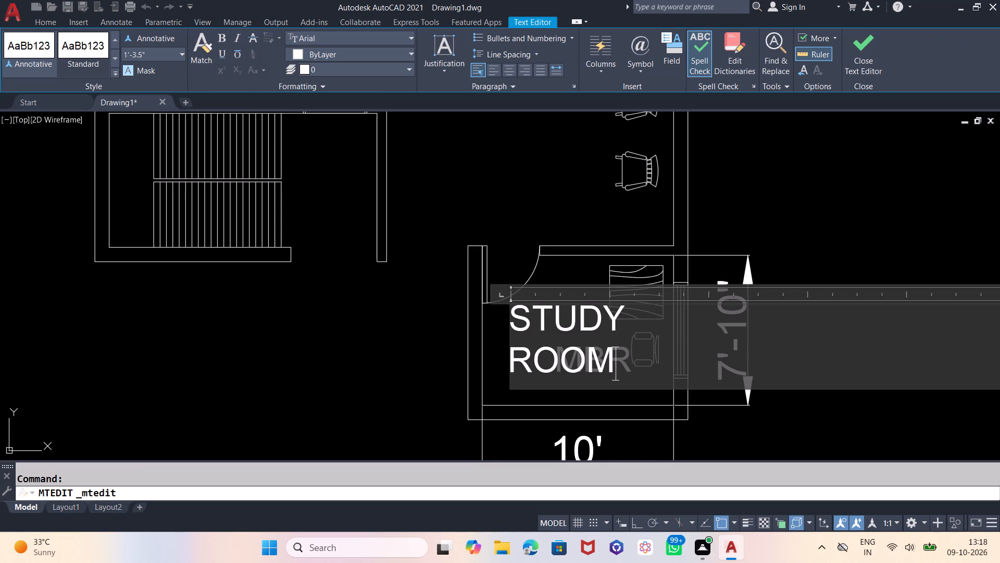
{"action": "left_click", "coordinate": [802, 213]}
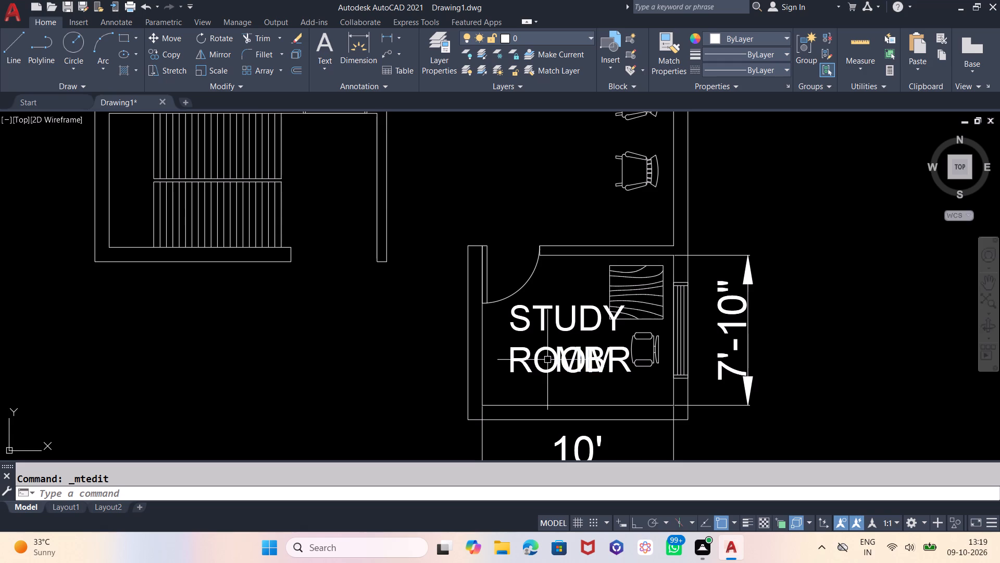
Scale the STUDY ROOM label down to about half its size so it fits beside the desk.
{"action": "left_click", "coordinate": [579, 323]}
{"action": "type", "text": "SC"}
{"action": "key", "text": "Return"}
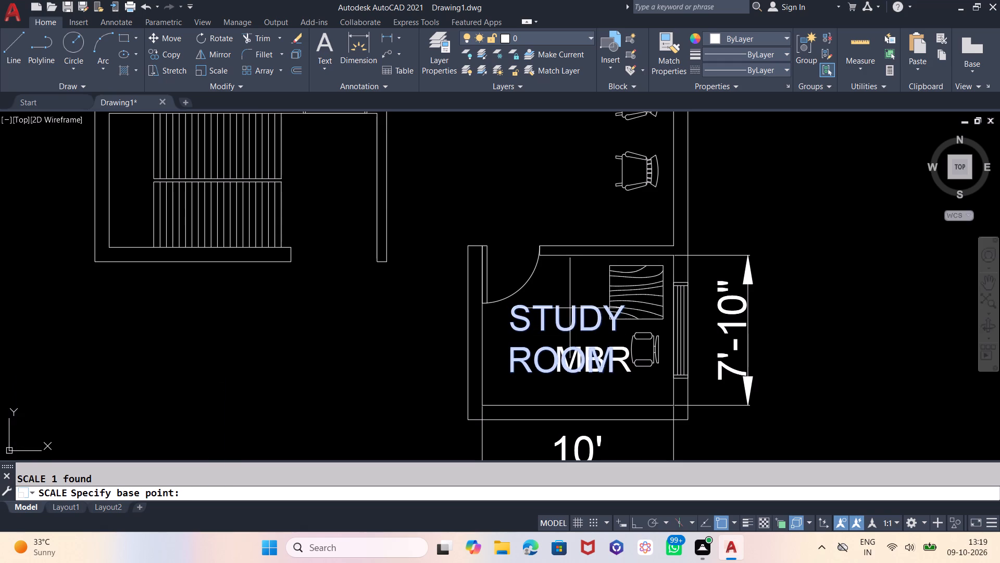
{"action": "left_click", "coordinate": [551, 288]}
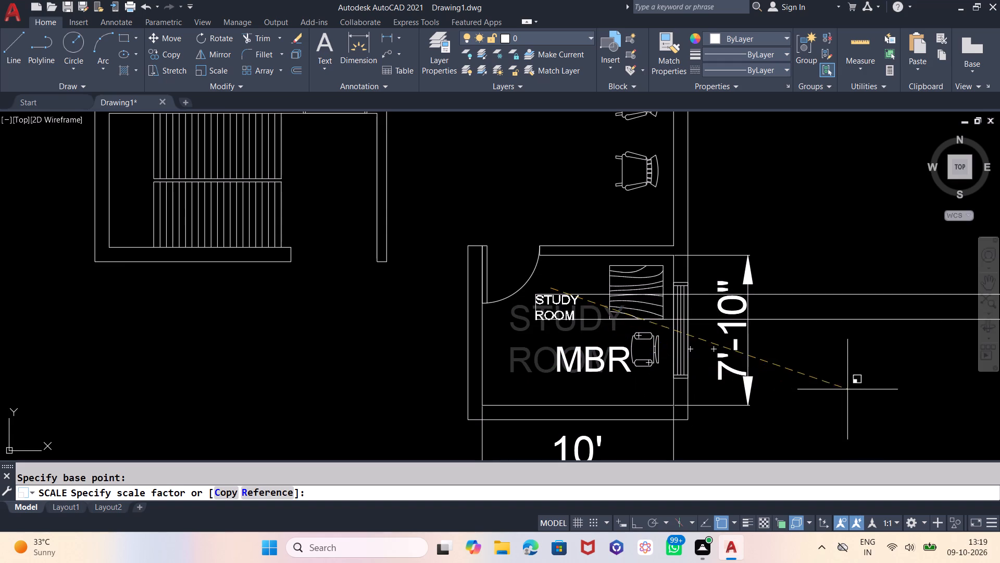
{"action": "left_click", "coordinate": [941, 365]}
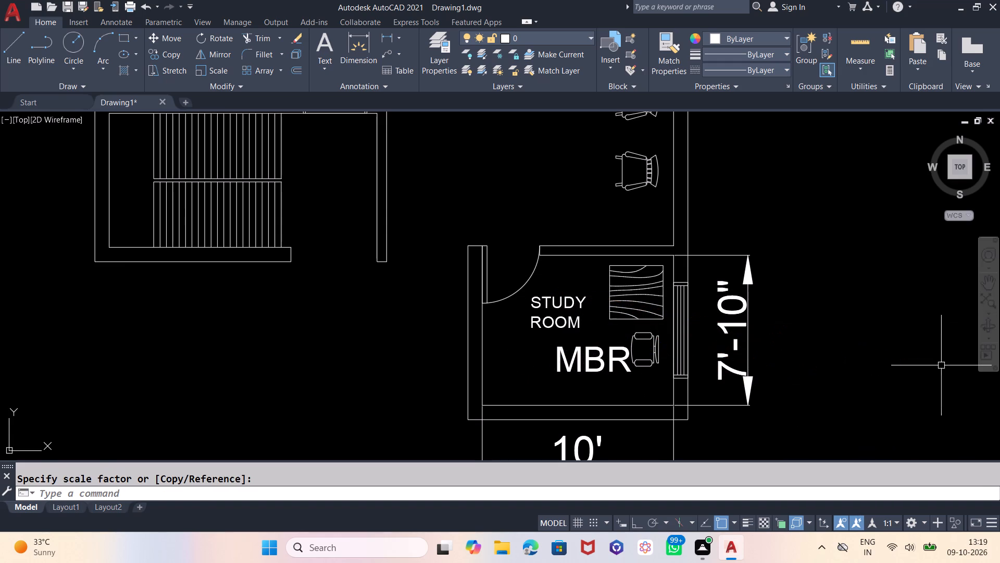
Change the remaining MBR label in the study room to the room size 10'X7'10".
{"action": "double_click", "coordinate": [626, 354]}
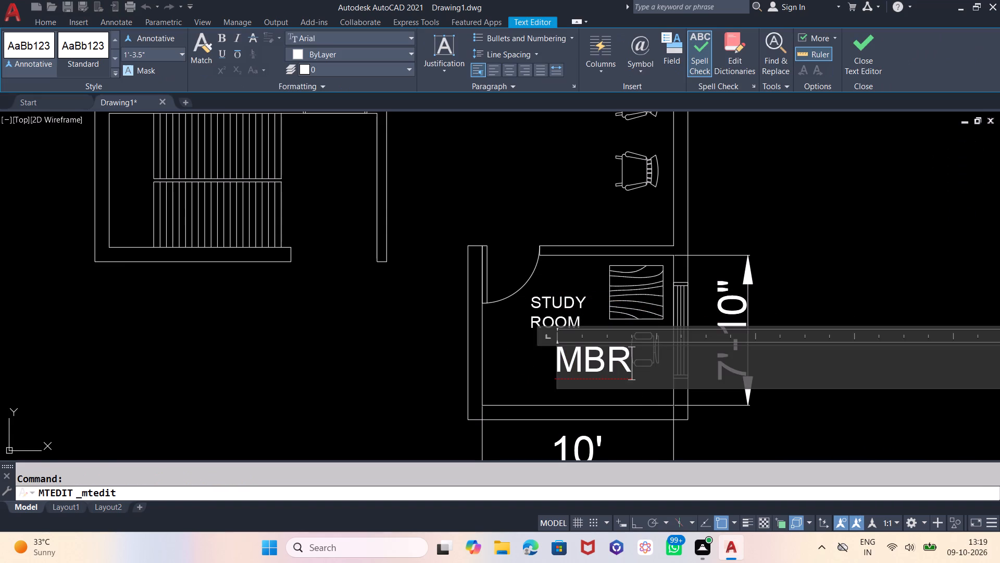
{"action": "key", "text": "BackSpace"}
{"action": "key", "text": "BackSpace"}
{"action": "key", "text": "BackSpace"}
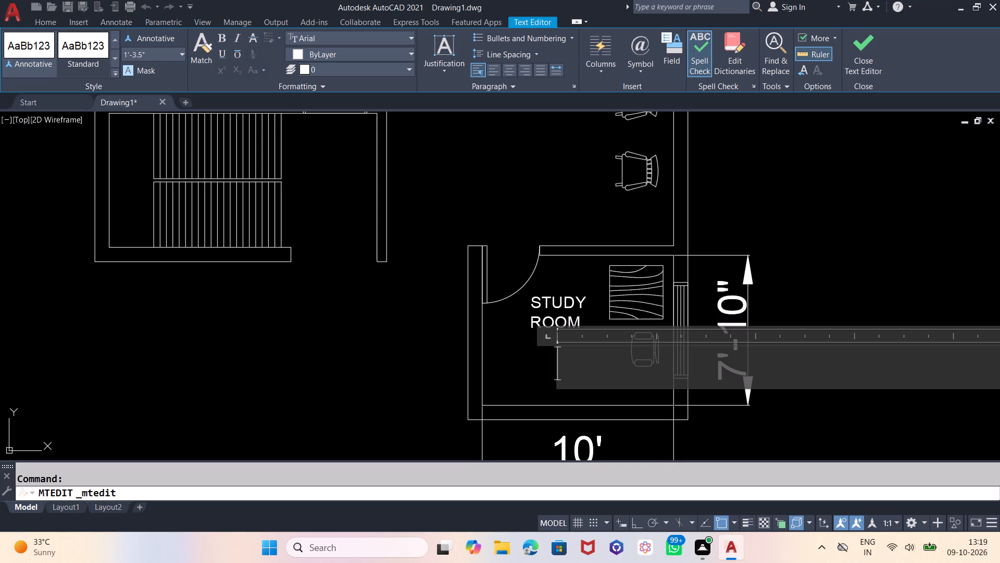
{"action": "type", "text": "10'"}
{"action": "key", "text": "x"}
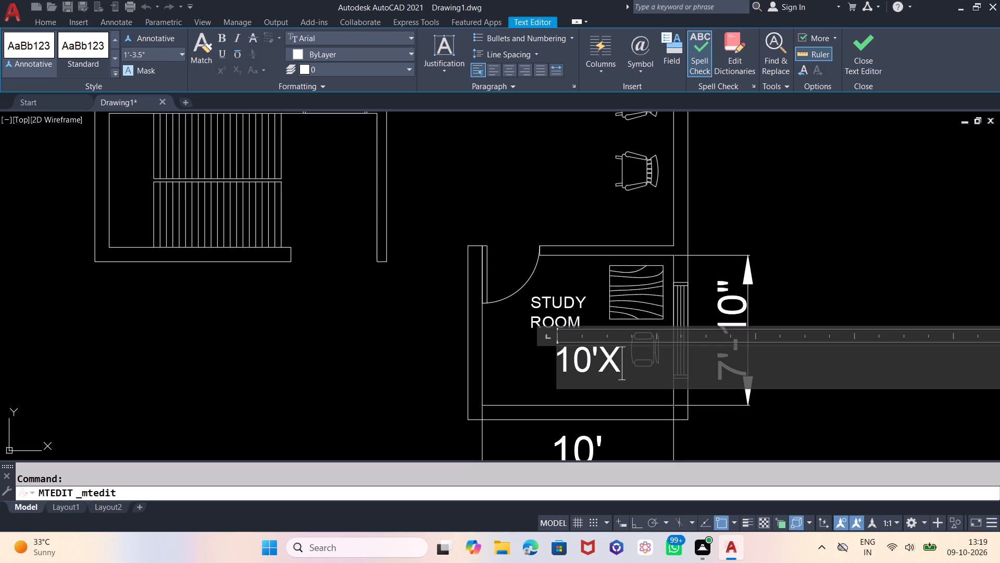
{"action": "key", "text": "7"}
{"action": "type", "text": "'10"}
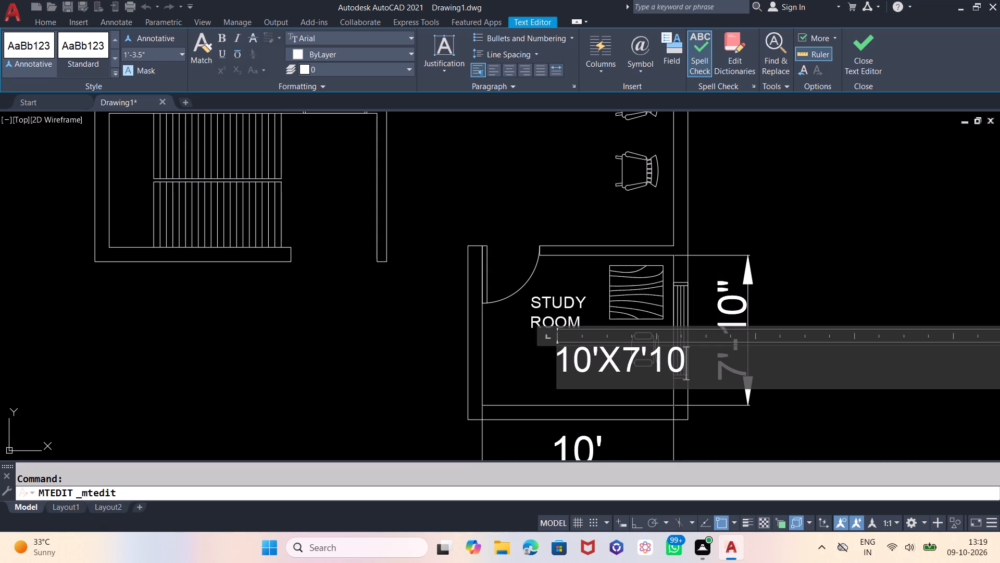
{"action": "key", "text": "shift+quotedbl"}
{"action": "left_click", "coordinate": [856, 279]}
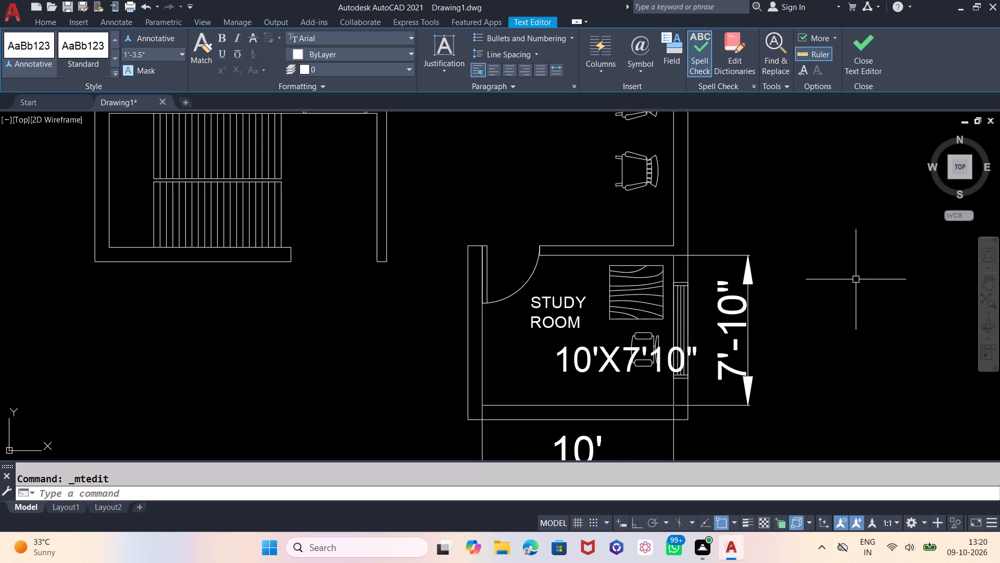
Scale the 10'X7'10" size text down to about half so it fits beside the chair.
{"action": "left_click", "coordinate": [628, 369]}
{"action": "type", "text": "SC"}
{"action": "key", "text": "Return"}
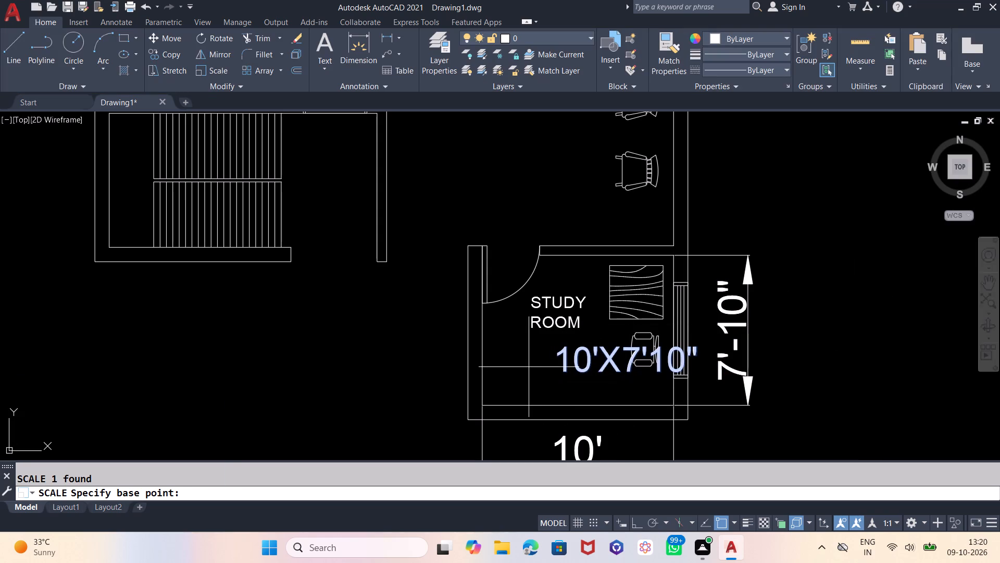
{"action": "left_click", "coordinate": [529, 367]}
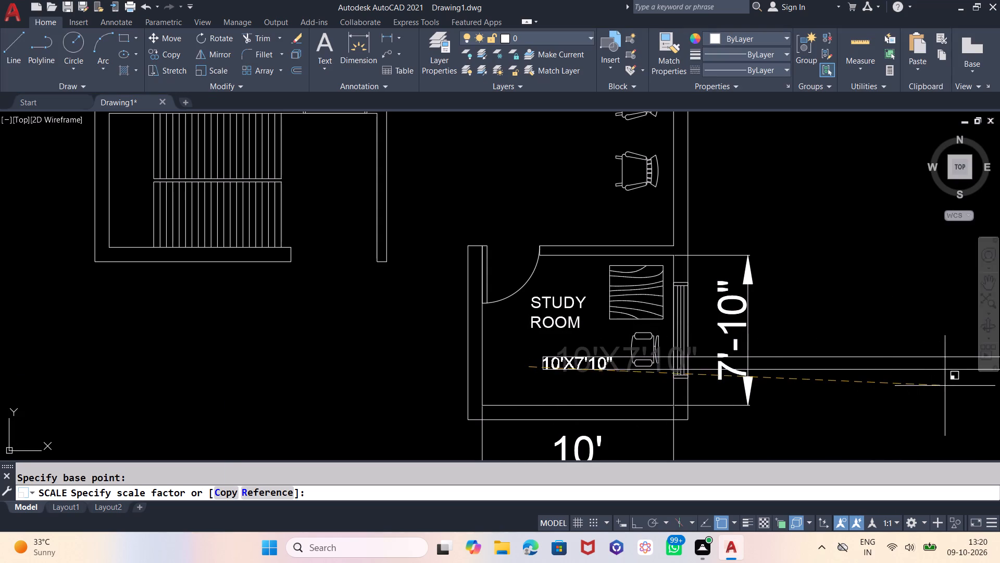
{"action": "left_click", "coordinate": [946, 383]}
Move the 10'X7'10" size text up and left so it sits centred directly beneath the STUDY ROOM label.
{"action": "left_click", "coordinate": [604, 364]}
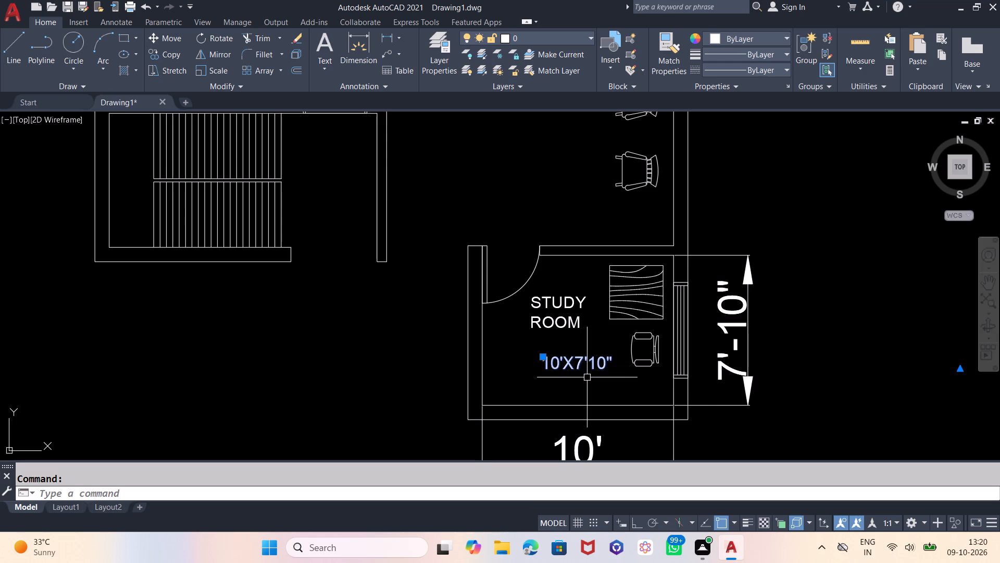
{"action": "key", "text": "m"}
{"action": "key", "text": "Return"}
{"action": "left_click", "coordinate": [594, 386]}
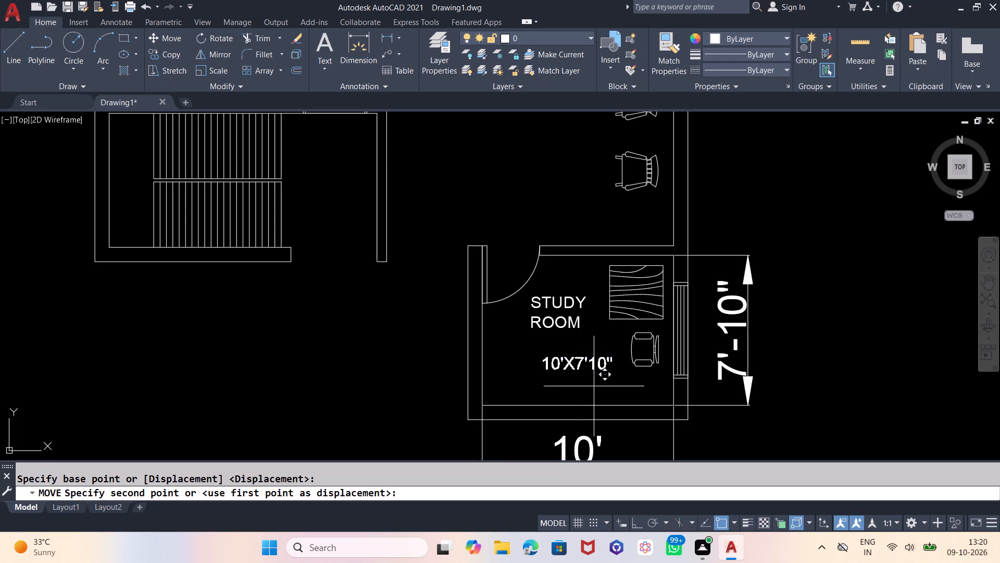
{"action": "left_click", "coordinate": [571, 365]}
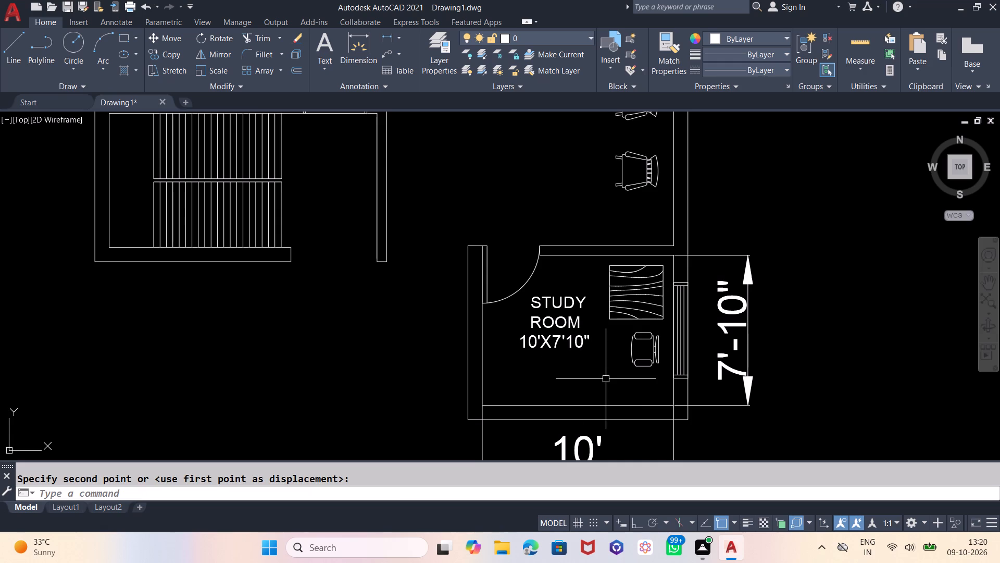
{"action": "scroll", "coordinate": [602, 366], "scroll_direction": "down", "scroll_amount": 2}
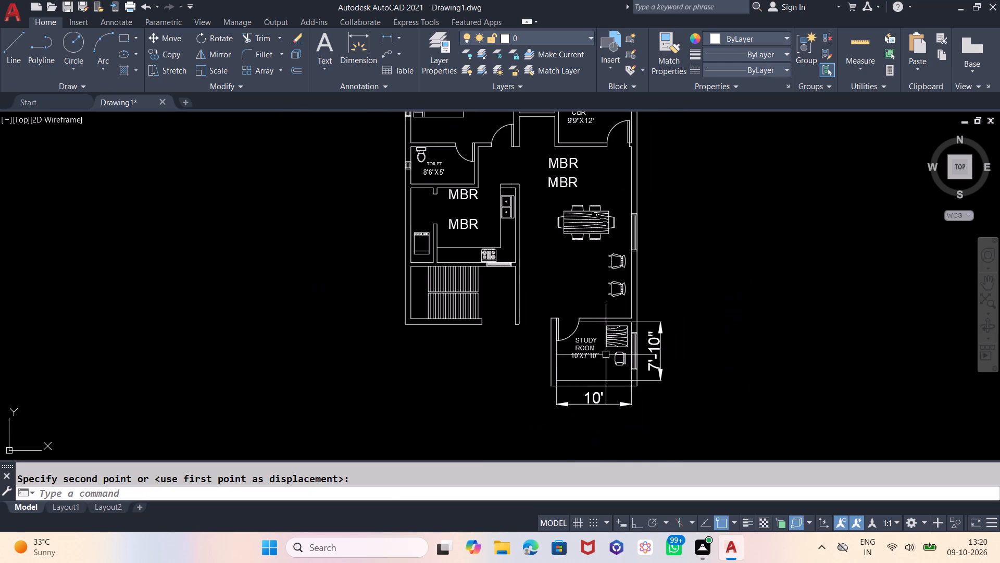
{"action": "scroll", "coordinate": [624, 419], "scroll_direction": "down", "scroll_amount": 1}
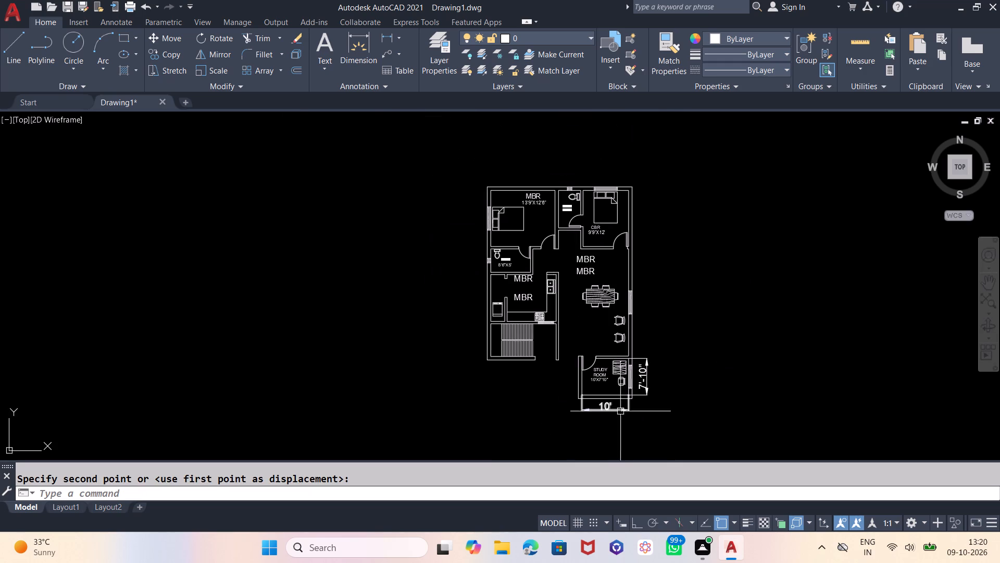
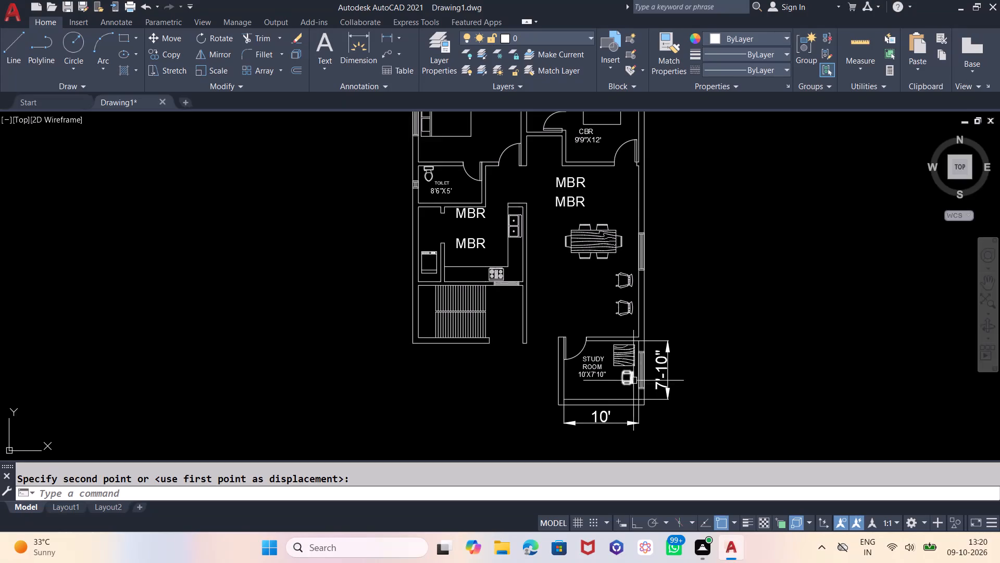
Delete the two temporary dimensions measuring the study room's width and depth.
{"action": "left_click", "coordinate": [667, 380]}
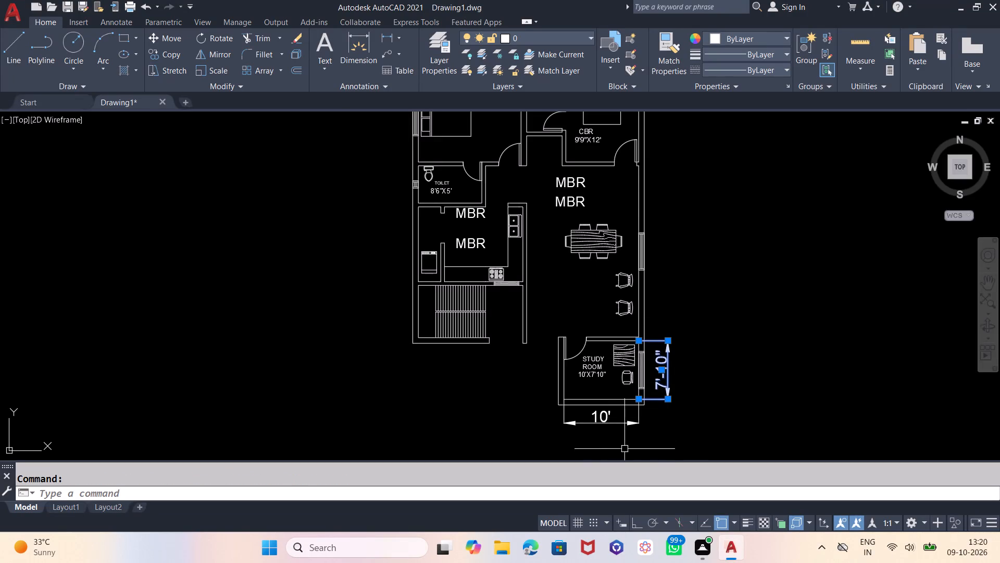
{"action": "left_click", "coordinate": [601, 420]}
{"action": "key", "text": "Delete"}
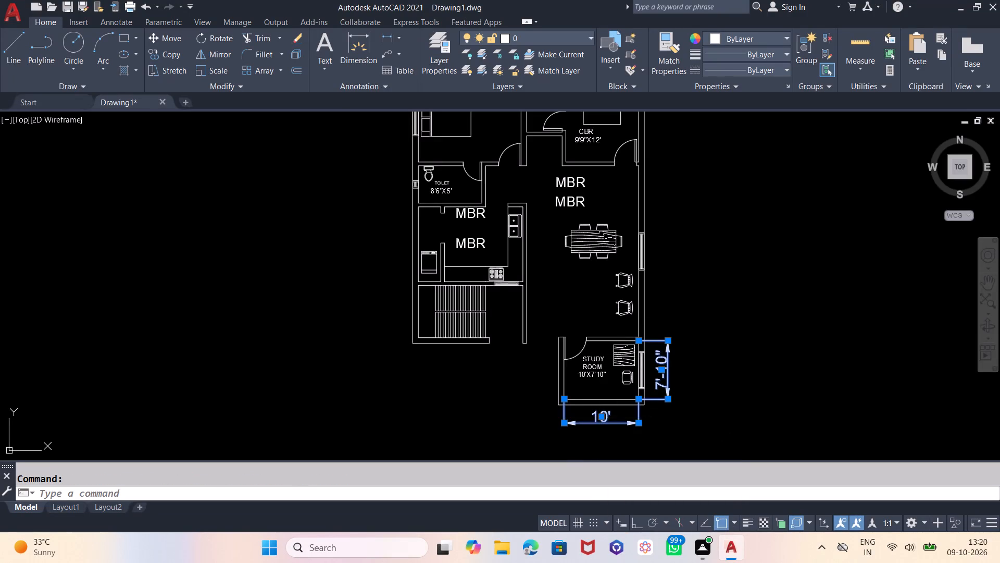
Add a horizontal dimension across the kitchen's inner width, with its dimension line placed below the staircase.
{"action": "scroll", "coordinate": [659, 440], "scroll_direction": "down", "scroll_amount": 1}
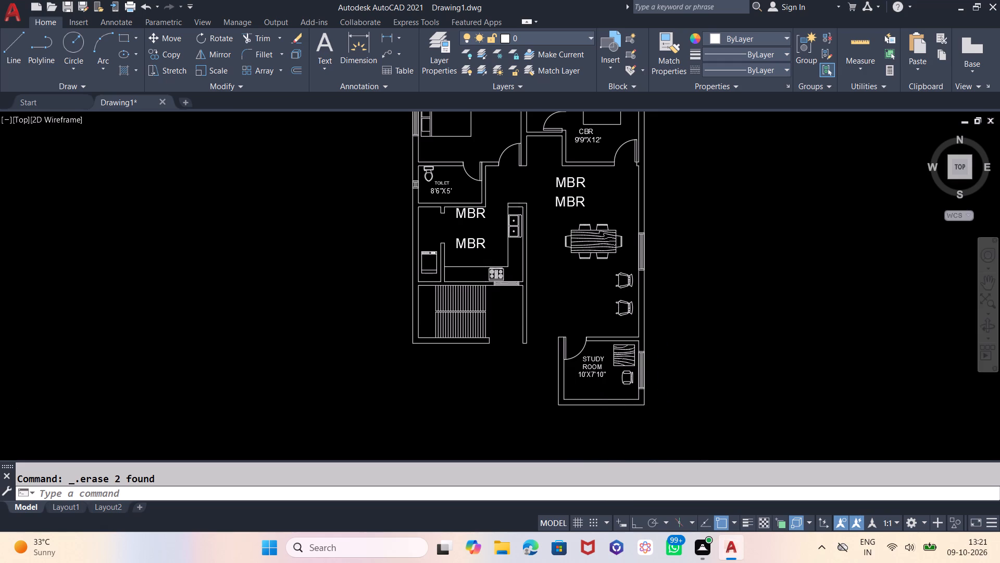
{"action": "scroll", "coordinate": [601, 342], "scroll_direction": "up", "scroll_amount": 1}
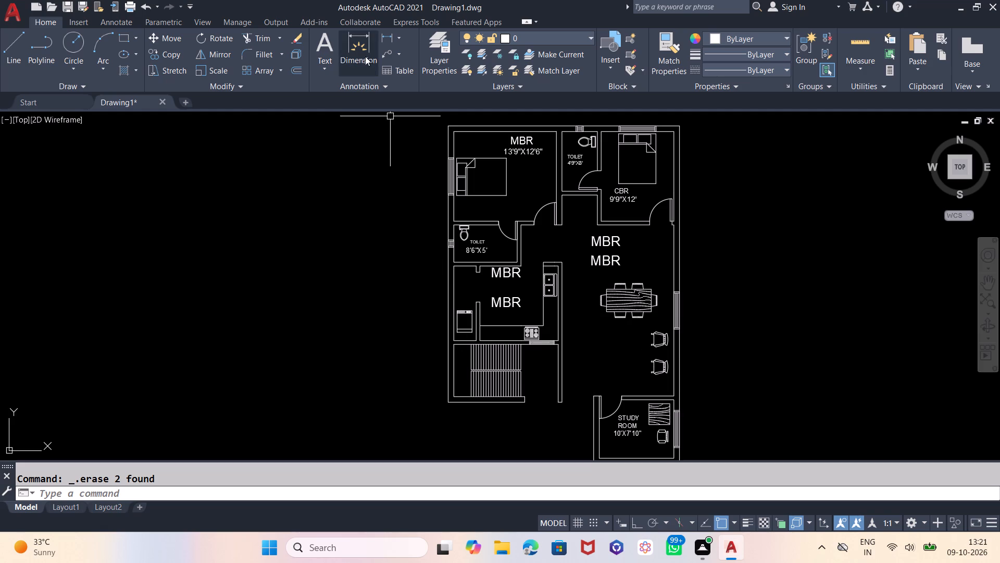
{"action": "left_click_drag", "start_coordinate": [364, 52], "coordinate": [364, 57]}
{"action": "scroll", "coordinate": [463, 290], "scroll_direction": "up", "scroll_amount": 1}
{"action": "middle_click_drag", "start_coordinate": [480, 369], "coordinate": [491, 370]}
{"action": "left_click", "coordinate": [462, 370]}
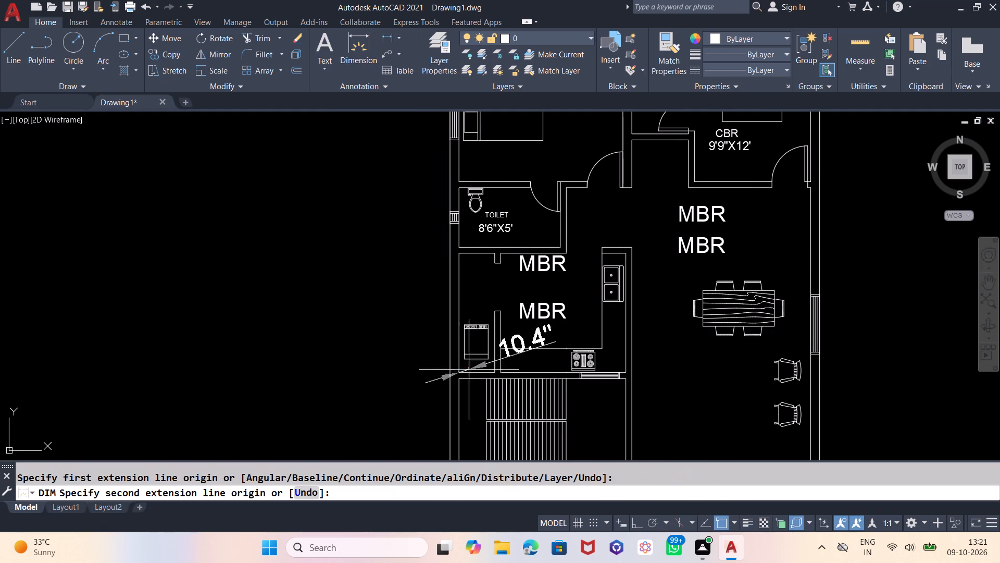
{"action": "left_click", "coordinate": [628, 370]}
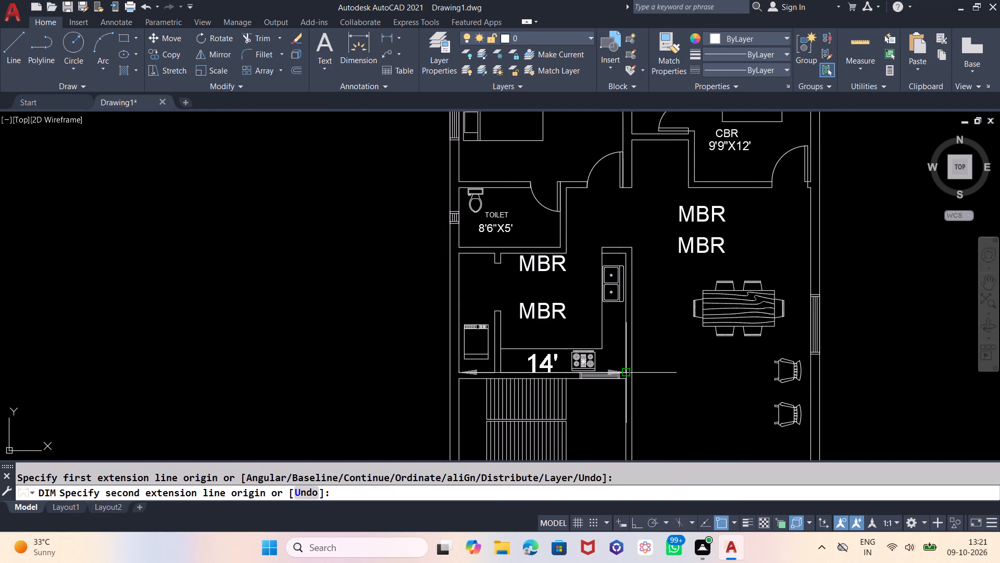
{"action": "scroll", "coordinate": [632, 297], "scroll_direction": "down", "scroll_amount": 2}
{"action": "left_click", "coordinate": [614, 381]}
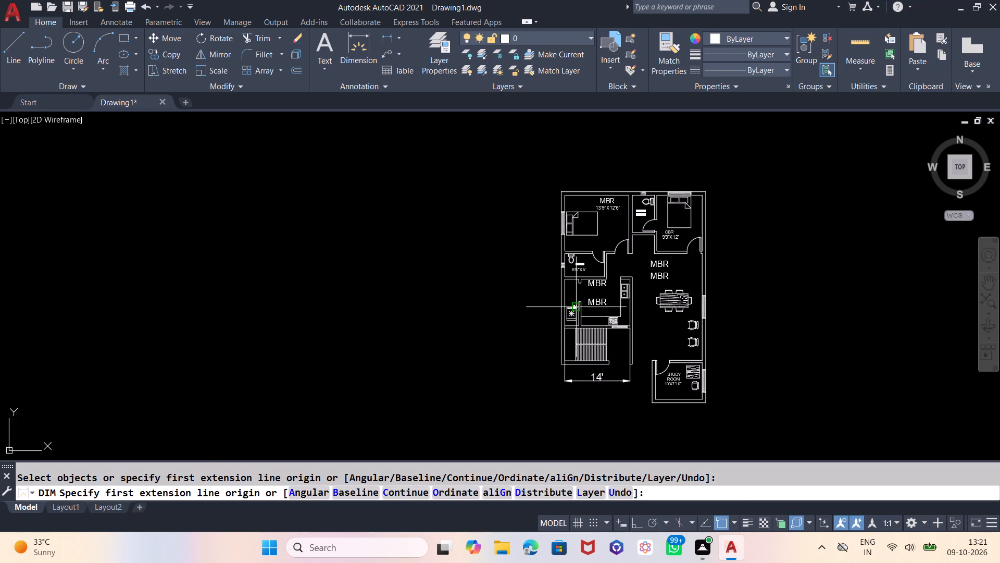
Add a vertical dimension along the kitchen's inner depth, placed just outside the outer wall.
{"action": "scroll", "coordinate": [575, 304], "scroll_direction": "up", "scroll_amount": 1}
{"action": "scroll", "coordinate": [620, 325], "scroll_direction": "up", "scroll_amount": 1}
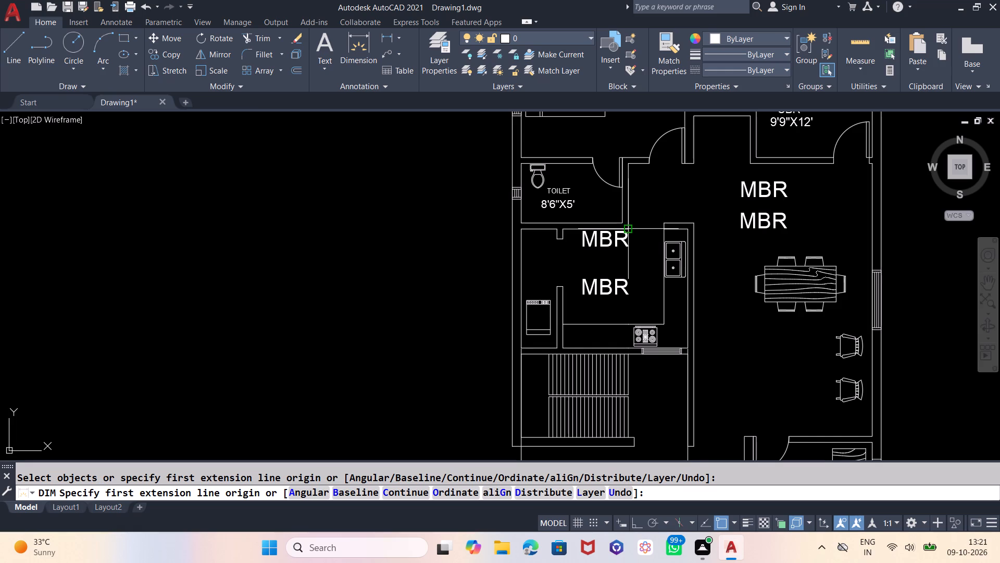
{"action": "left_click", "coordinate": [519, 348]}
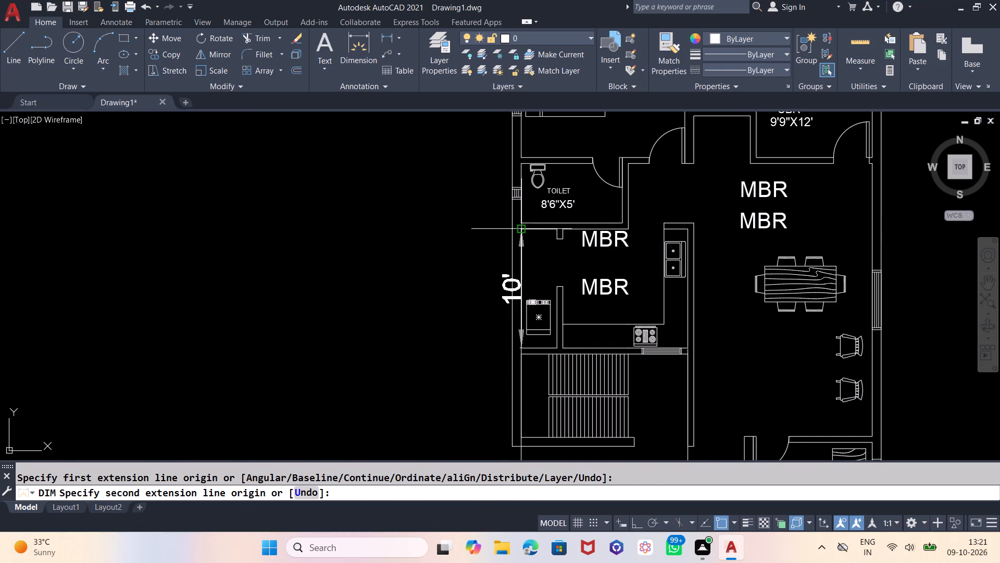
{"action": "left_click", "coordinate": [522, 229]}
{"action": "left_click", "coordinate": [495, 231]}
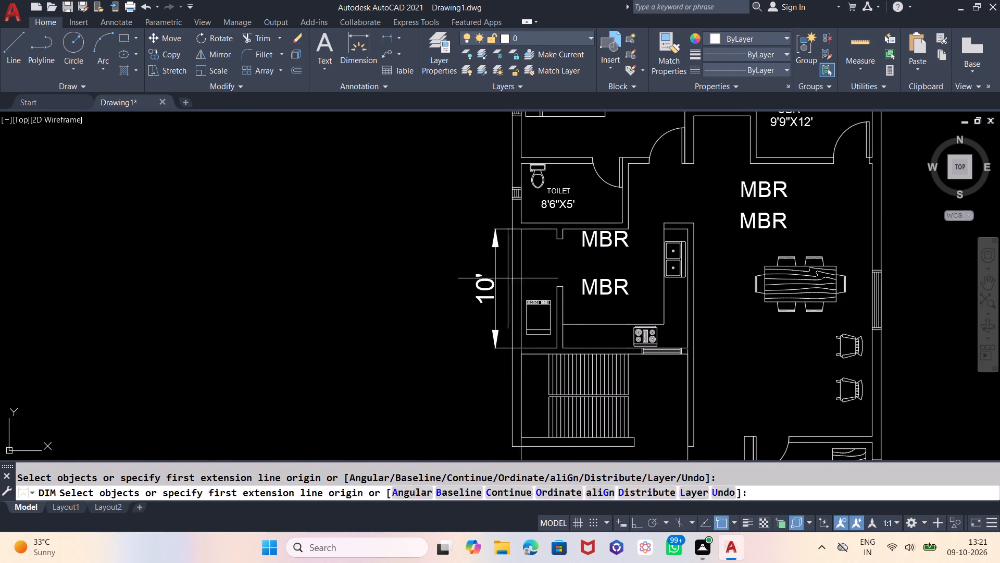
{"action": "key", "text": "Escape"}
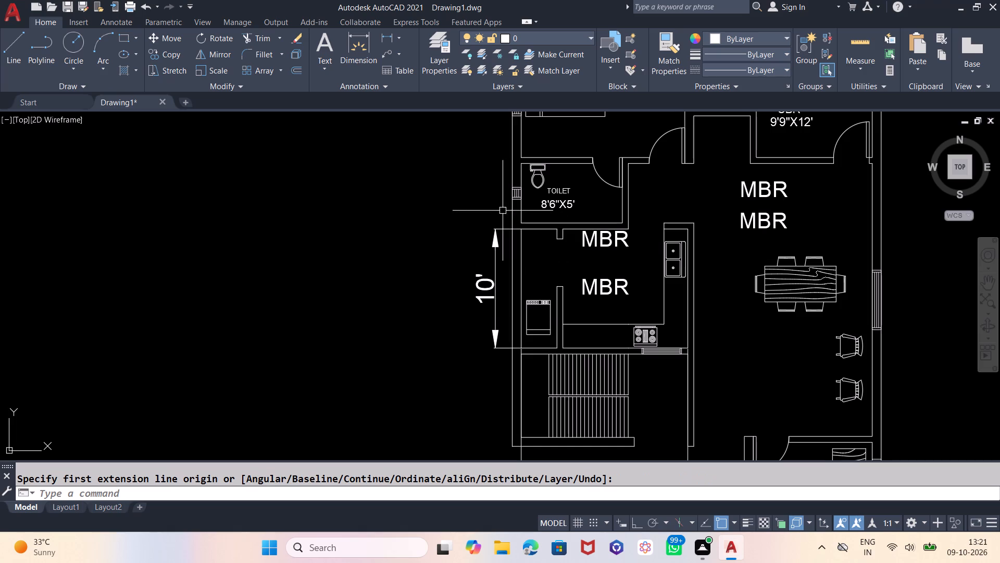
Change the upper MBR label in the kitchen to KNT.
{"action": "double_click", "coordinate": [627, 240]}
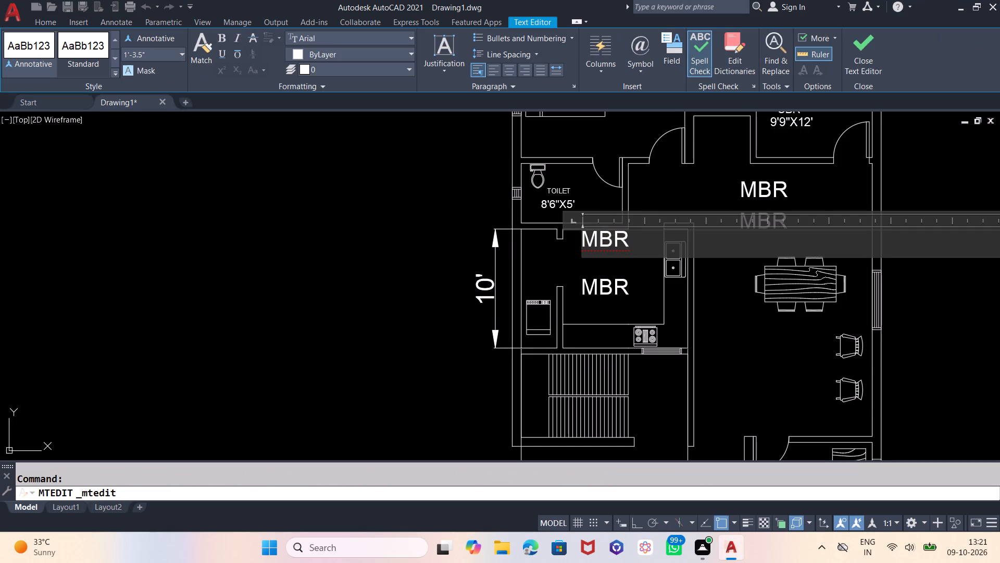
{"action": "key", "text": "BackSpace"}
{"action": "key", "text": "BackSpace"}
{"action": "key", "text": "BackSpace"}
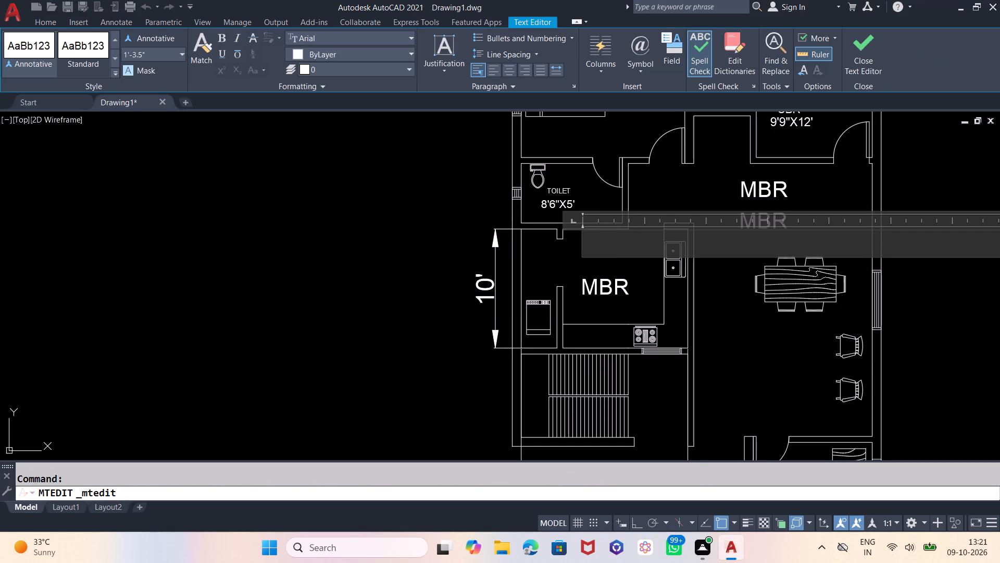
{"action": "type", "text": "KN"}
{"action": "key", "text": "t"}
{"action": "left_click", "coordinate": [636, 274]}
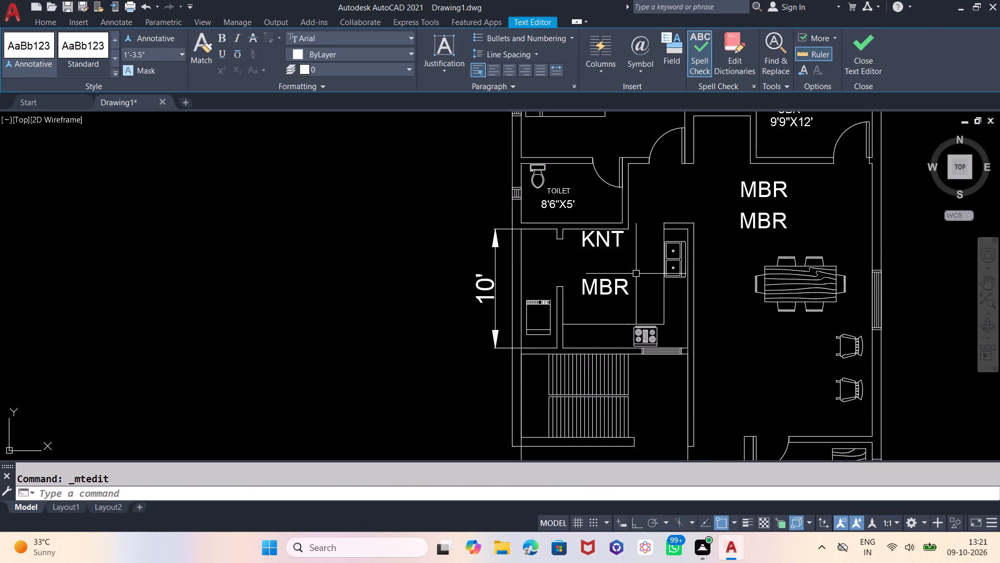
Move the KNT label slightly down so it sits clear of the kitchen's upper wall.
{"action": "left_click", "coordinate": [619, 237]}
{"action": "key", "text": "m"}
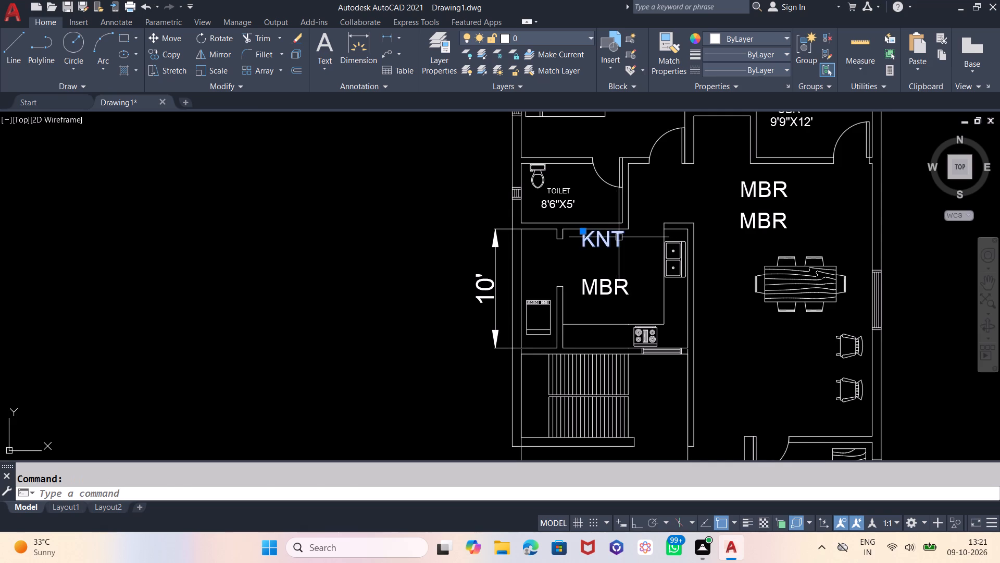
{"action": "key", "text": "Return"}
{"action": "left_click", "coordinate": [637, 241]}
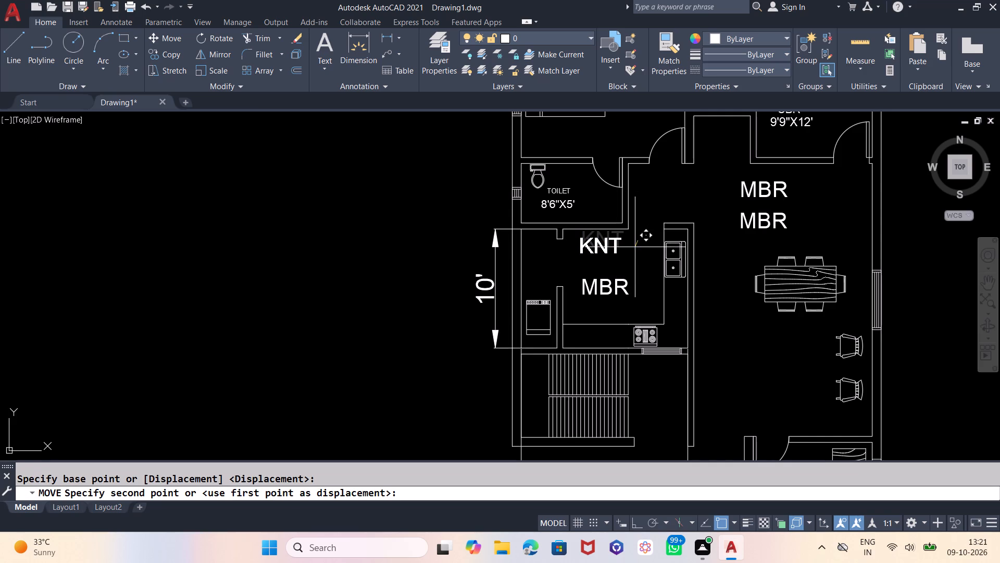
{"action": "left_click", "coordinate": [635, 247]}
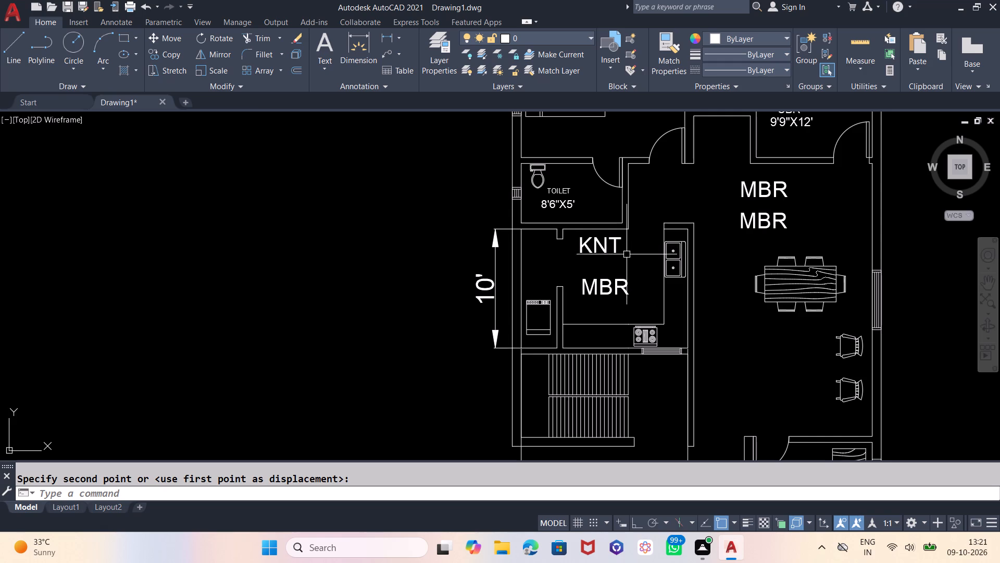
Scale the KNT label down to about four-fifths of its size.
{"action": "scroll", "coordinate": [578, 251], "scroll_direction": "down", "scroll_amount": 2}
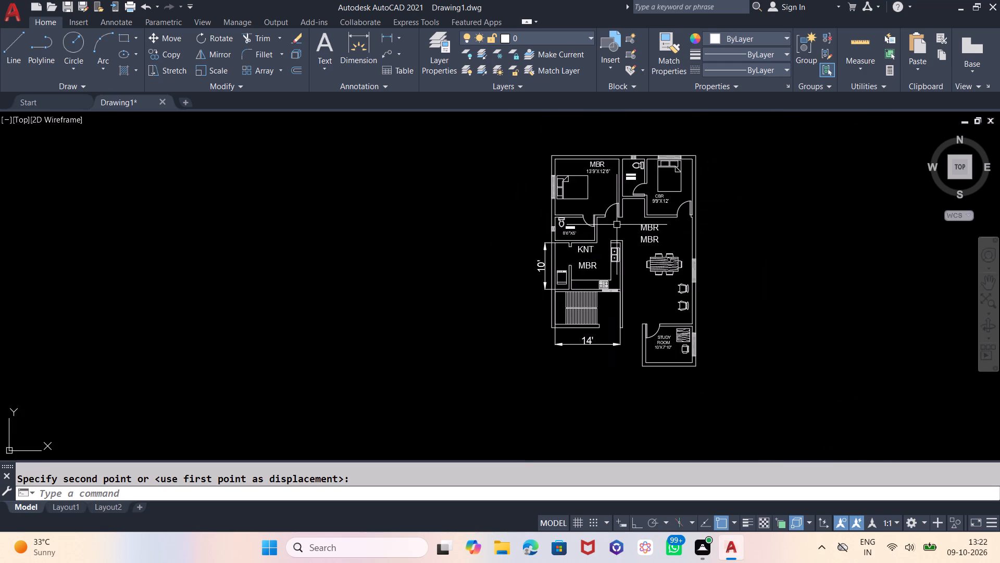
{"action": "scroll", "coordinate": [617, 225], "scroll_direction": "up", "scroll_amount": 1}
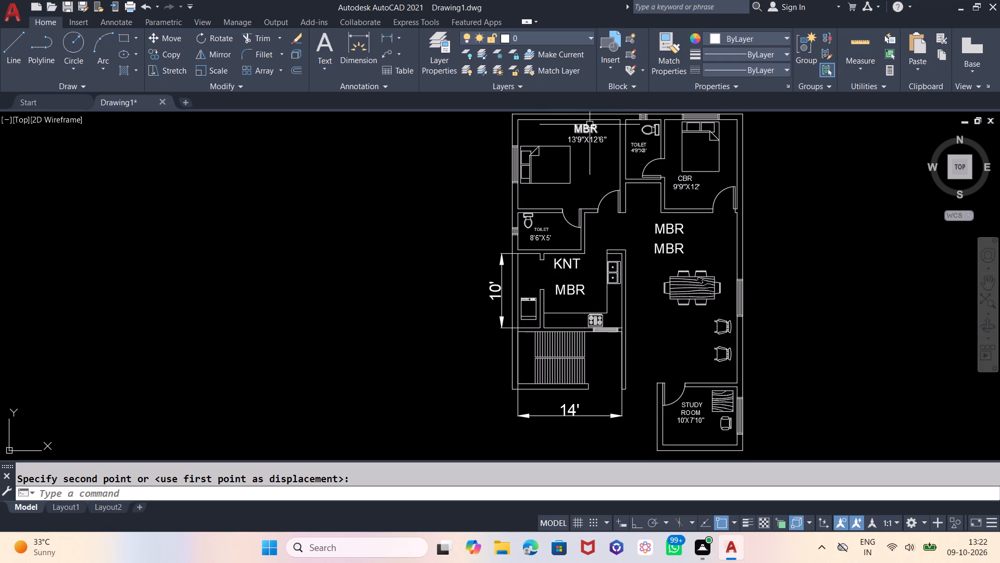
{"action": "left_click", "coordinate": [559, 259]}
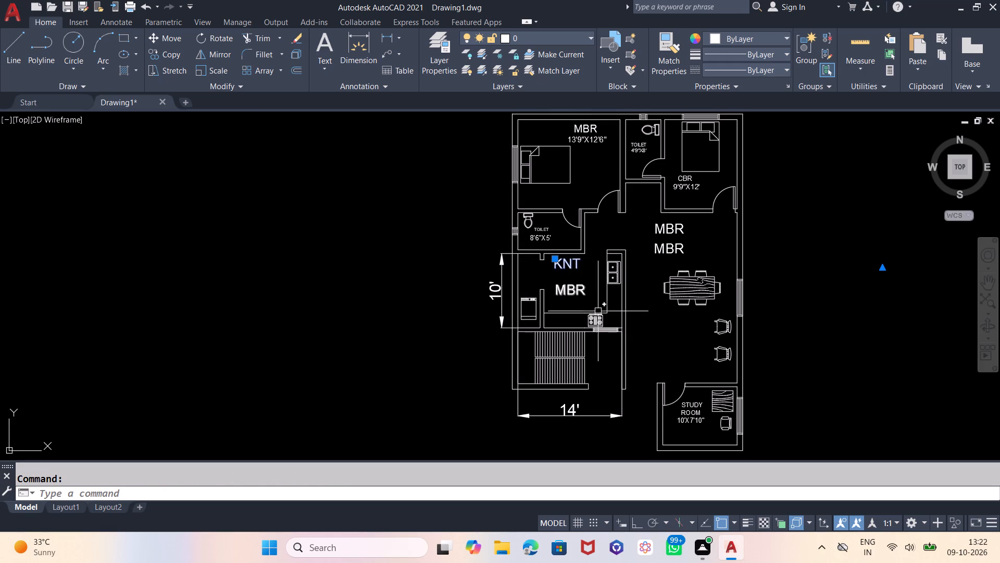
{"action": "type", "text": "SC"}
{"action": "key", "text": "Return"}
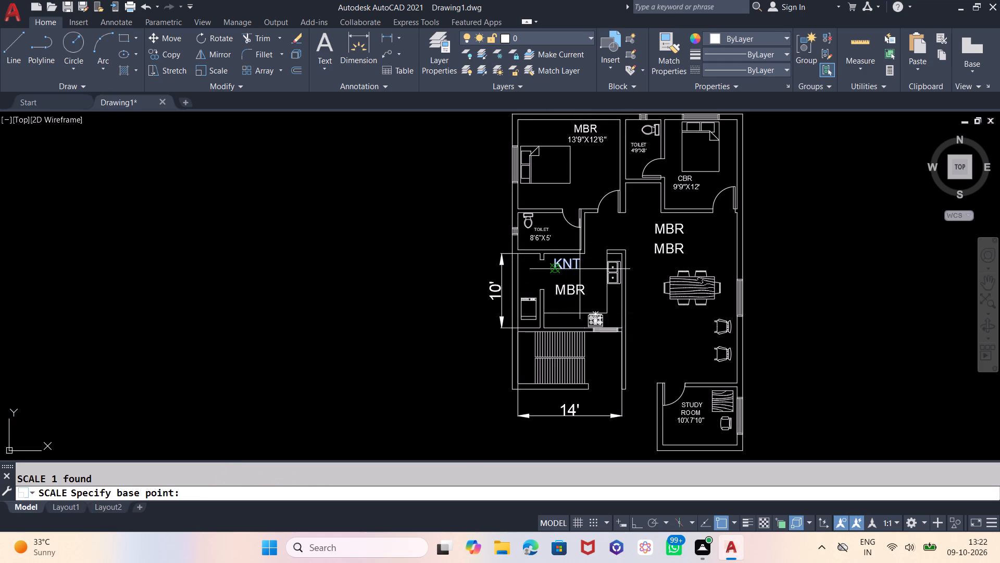
{"action": "left_click", "coordinate": [579, 266]}
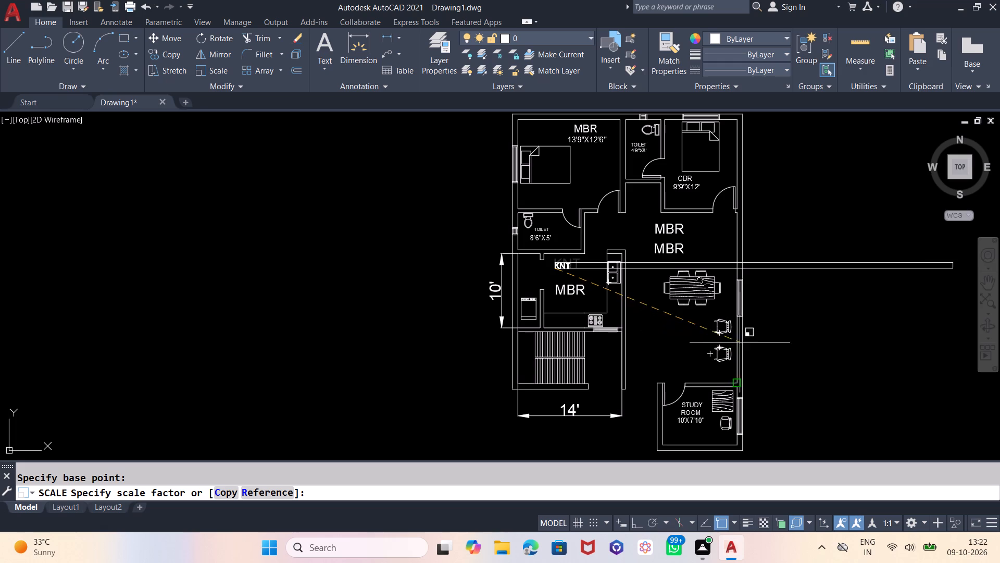
{"action": "left_click", "coordinate": [798, 349]}
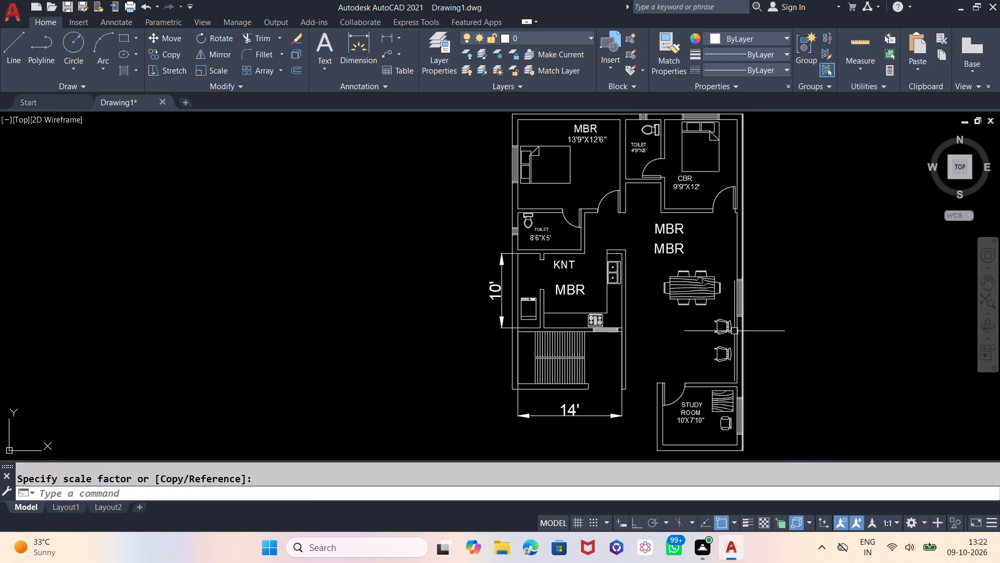
Change the remaining MBR label in the kitchen to the room size 14'X10'.
{"action": "double_click", "coordinate": [586, 291]}
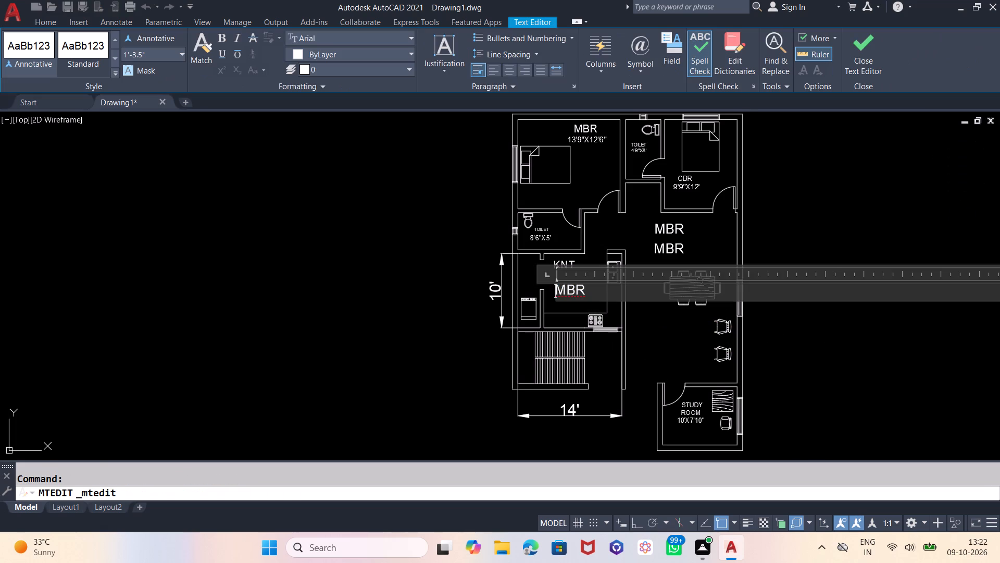
{"action": "key", "text": "Right"}
{"action": "key", "text": "Right"}
{"action": "key", "text": "Right"}
{"action": "key", "text": "BackSpace"}
{"action": "key", "text": "BackSpace"}
{"action": "key", "text": "BackSpace"}
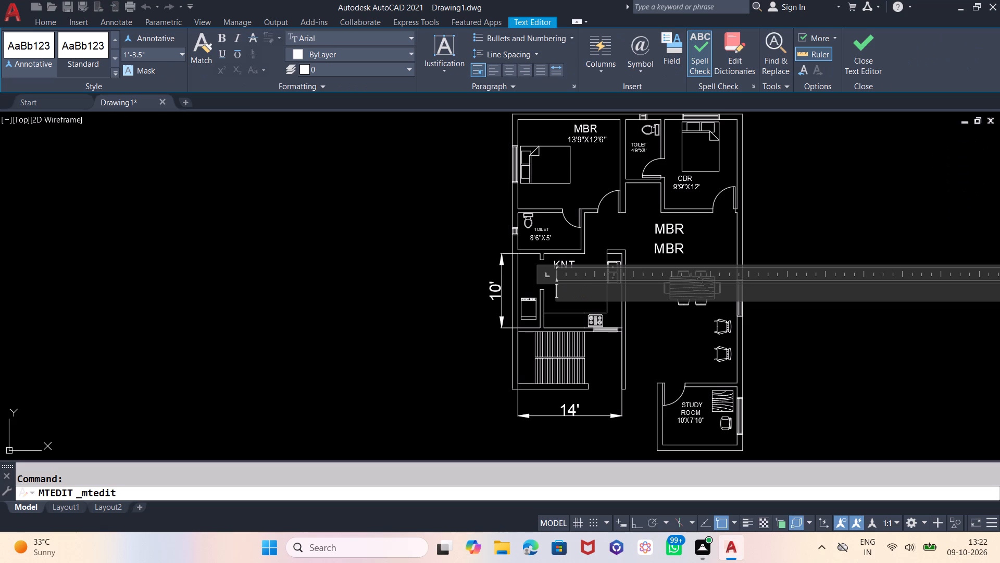
{"action": "type", "text": "14"}
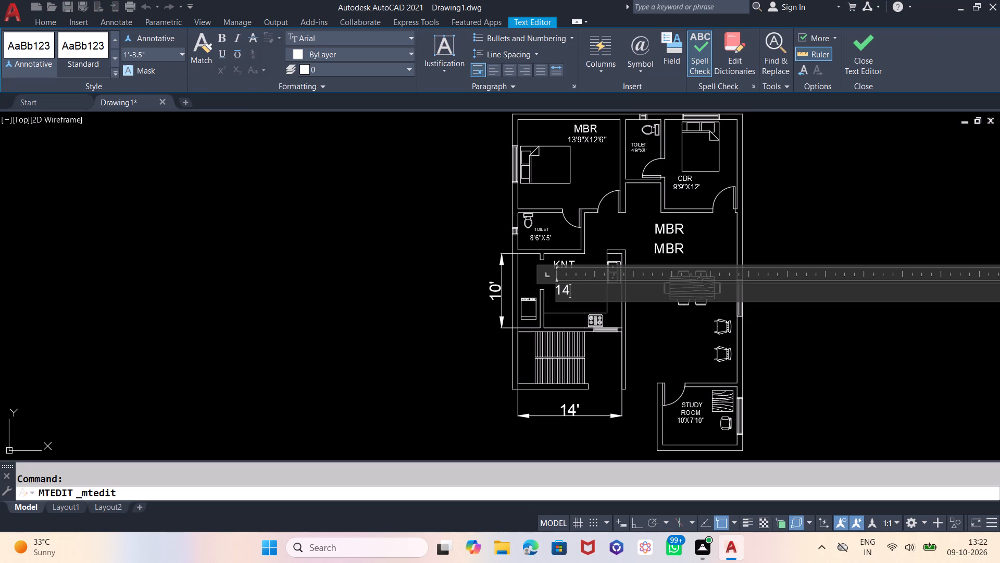
{"action": "type", "text": "'X"}
{"action": "type", "text": "10'"}
{"action": "left_click", "coordinate": [806, 225]}
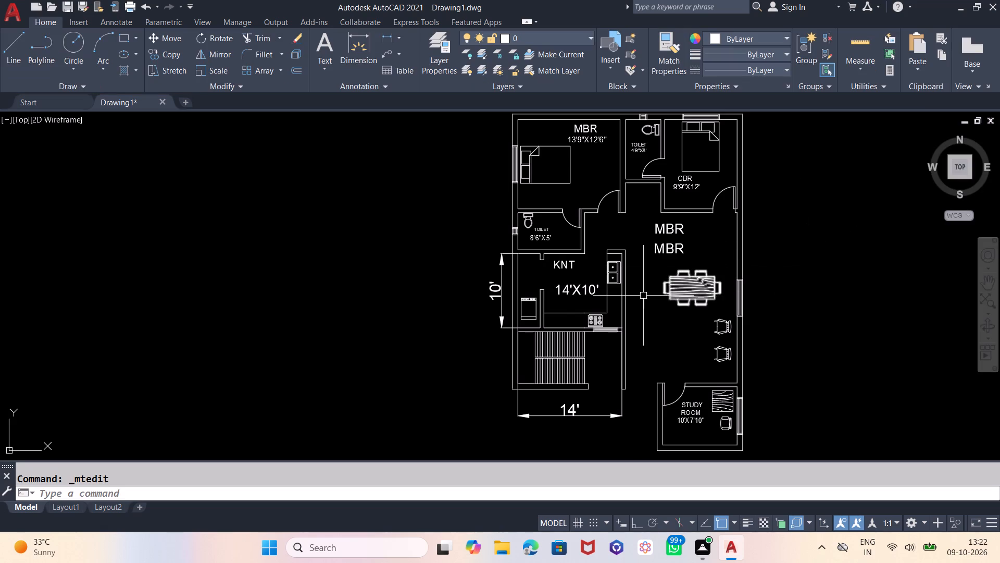
Move the 14'X10' size text up and left so it sits centred beneath the KNT label.
{"action": "left_click", "coordinate": [593, 287]}
{"action": "key", "text": "m"}
{"action": "key", "text": "Return"}
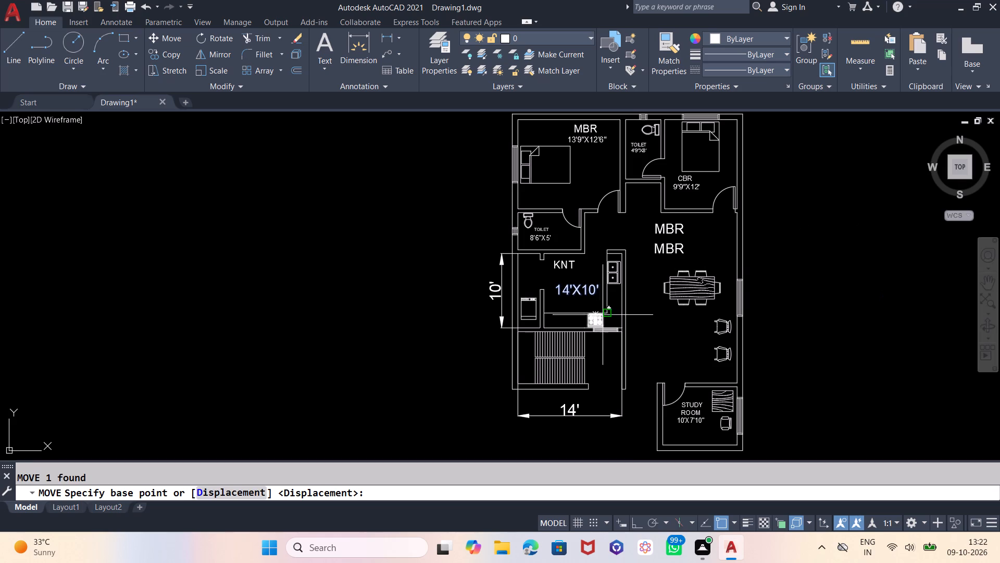
{"action": "left_click", "coordinate": [580, 298]}
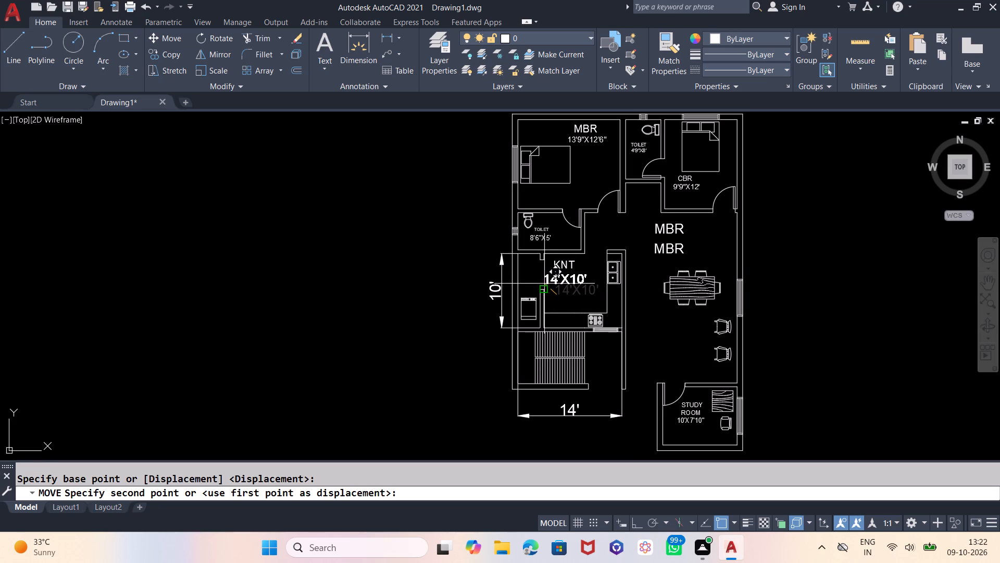
{"action": "left_click", "coordinate": [544, 284]}
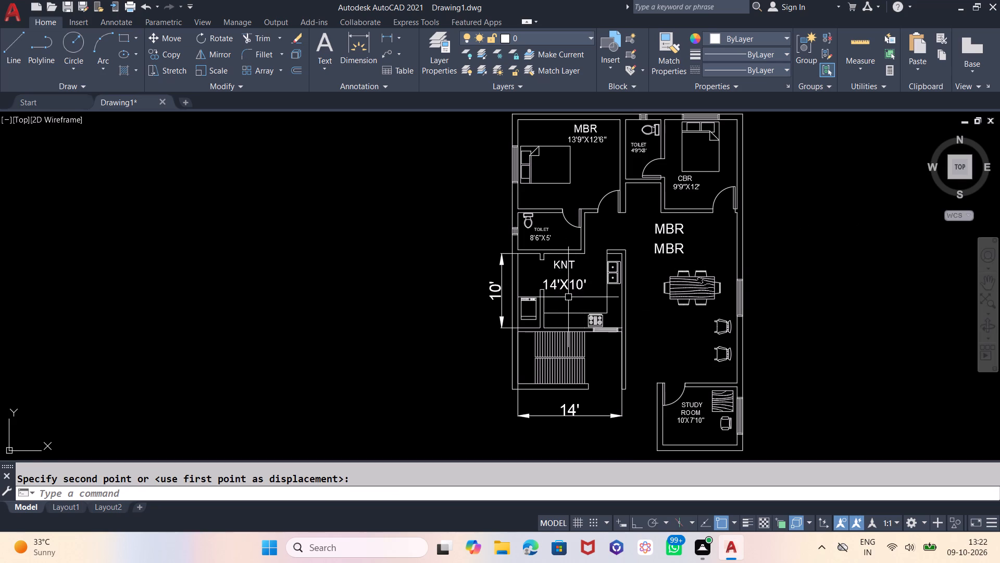
Move the 14'X10' size text slightly up and left so it sits closer beneath the KNT label in the kitchen.
{"action": "left_click", "coordinate": [568, 298]}
{"action": "left_click", "coordinate": [568, 298]}
{"action": "left_click", "coordinate": [569, 290]}
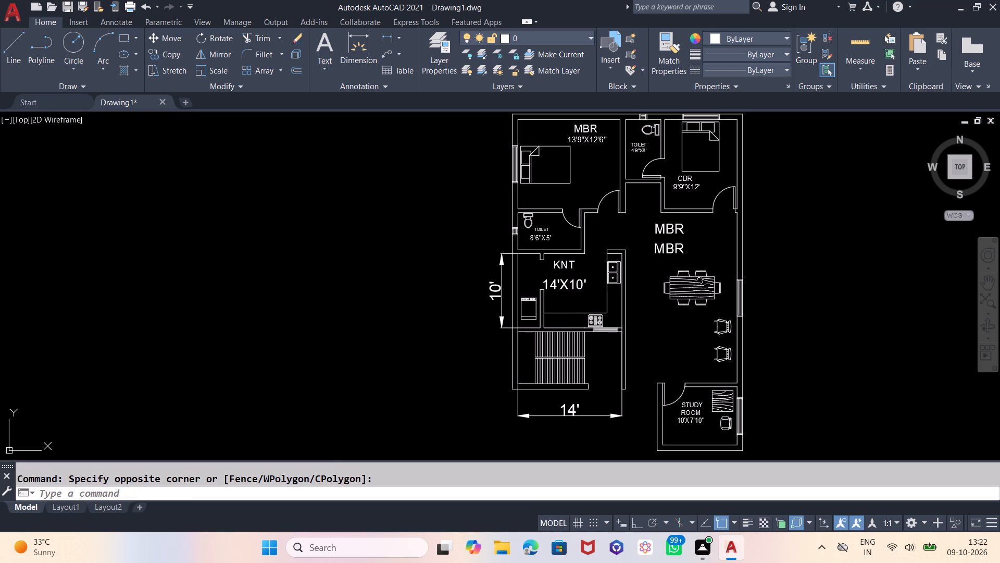
{"action": "key", "text": "m"}
{"action": "key", "text": "Return"}
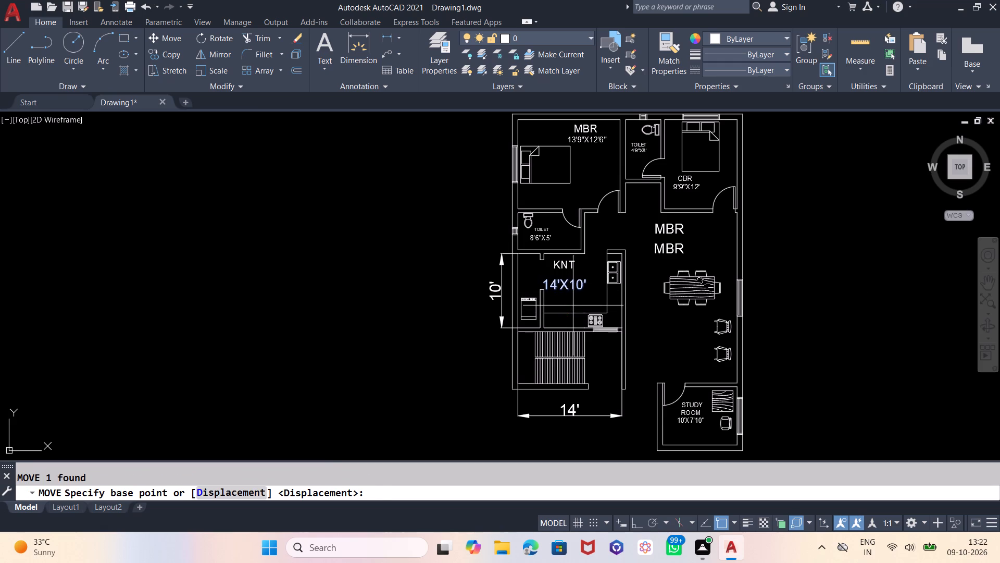
{"action": "left_click", "coordinate": [573, 300]}
{"action": "left_click", "coordinate": [570, 293]}
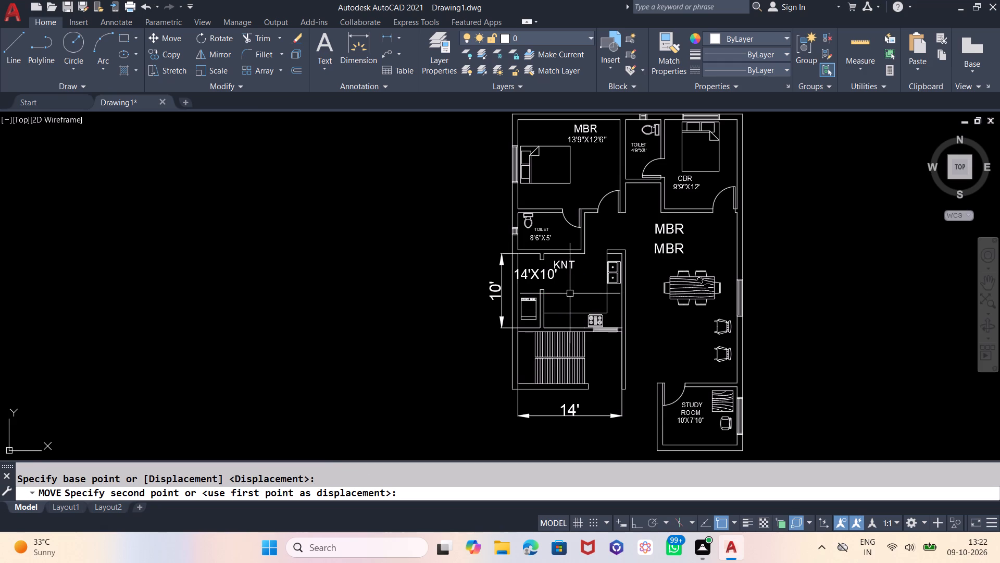
{"action": "left_click", "coordinate": [550, 273]}
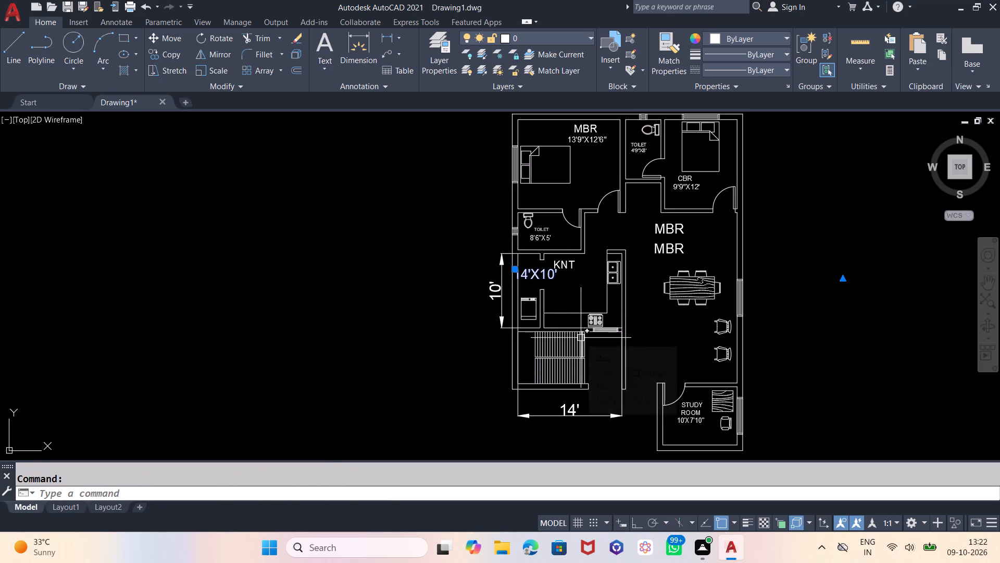
{"action": "key", "text": "m"}
{"action": "key", "text": "Return"}
{"action": "left_click", "coordinate": [566, 297]}
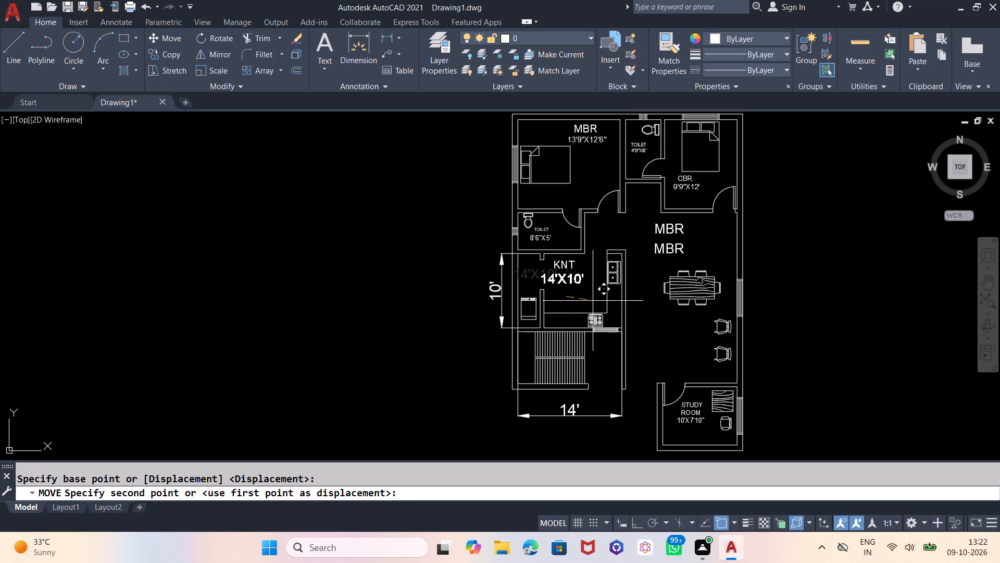
{"action": "left_click", "coordinate": [593, 301]}
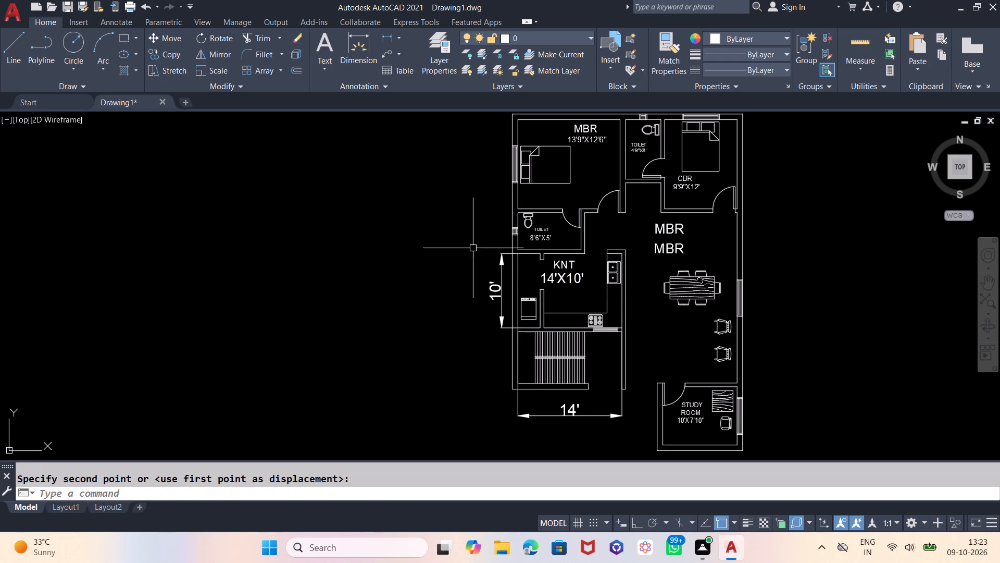
Delete the two temporary dimensions measuring the kitchen's width and depth.
{"action": "left_click", "coordinate": [501, 287]}
{"action": "left_click", "coordinate": [558, 415]}
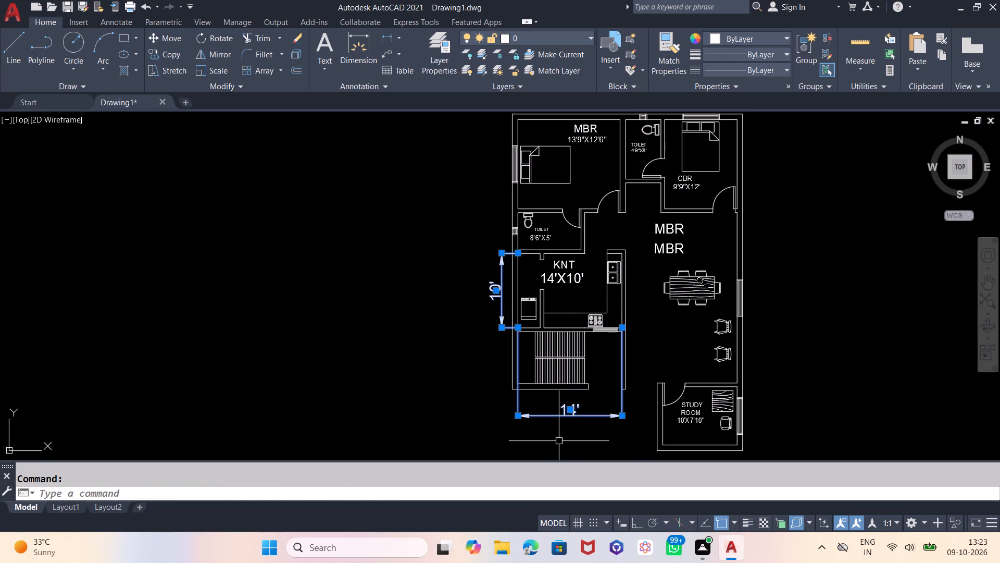
{"action": "key", "text": "Delete"}
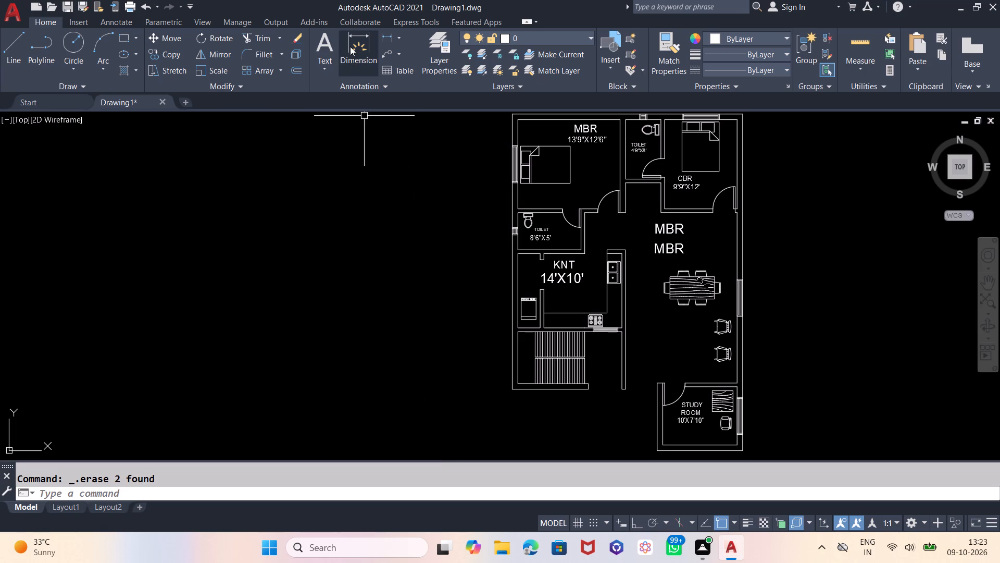
Dimension the living area's length from the CBR wall corner to the study room's upper wall, placing the dimension outside the plan beside the kitchen.
{"action": "left_click", "coordinate": [350, 47]}
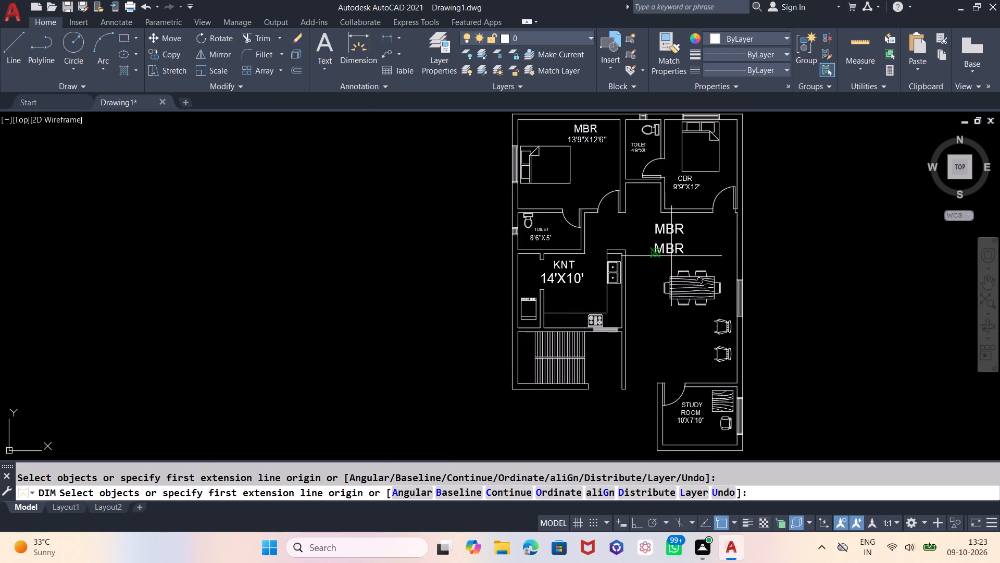
{"action": "scroll", "coordinate": [668, 218], "scroll_direction": "up", "scroll_amount": 1}
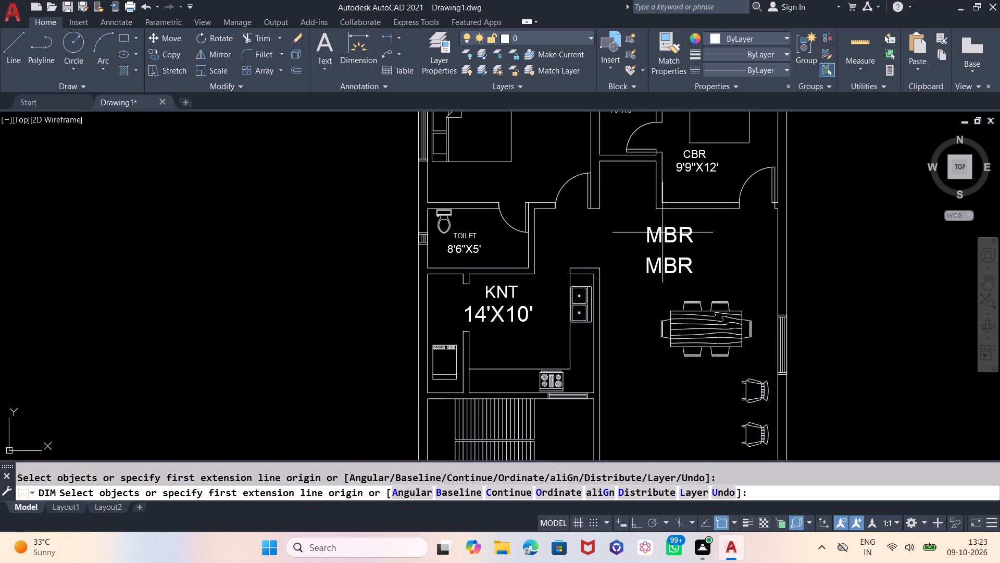
{"action": "scroll", "coordinate": [659, 234], "scroll_direction": "down", "scroll_amount": 1}
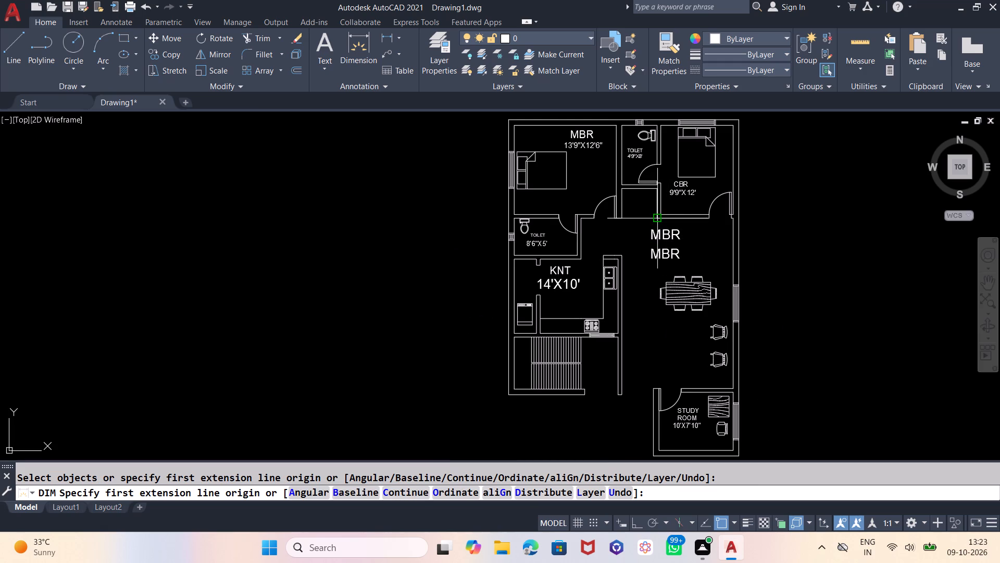
{"action": "left_click", "coordinate": [657, 215]}
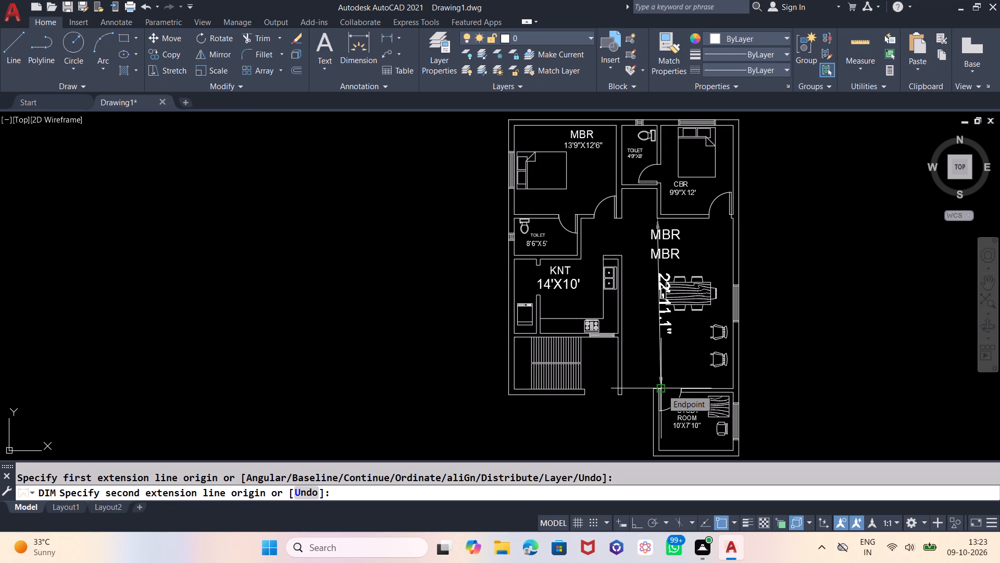
{"action": "scroll", "coordinate": [662, 389], "scroll_direction": "up", "scroll_amount": 2}
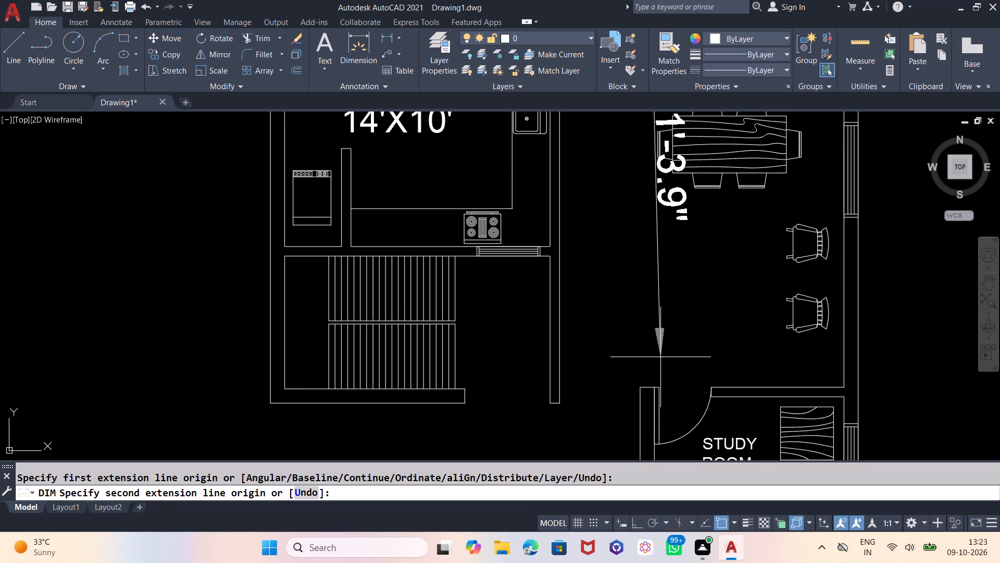
{"action": "left_click", "coordinate": [657, 389]}
{"action": "scroll", "coordinate": [670, 384], "scroll_direction": "down", "scroll_amount": 2}
{"action": "left_click", "coordinate": [481, 371]}
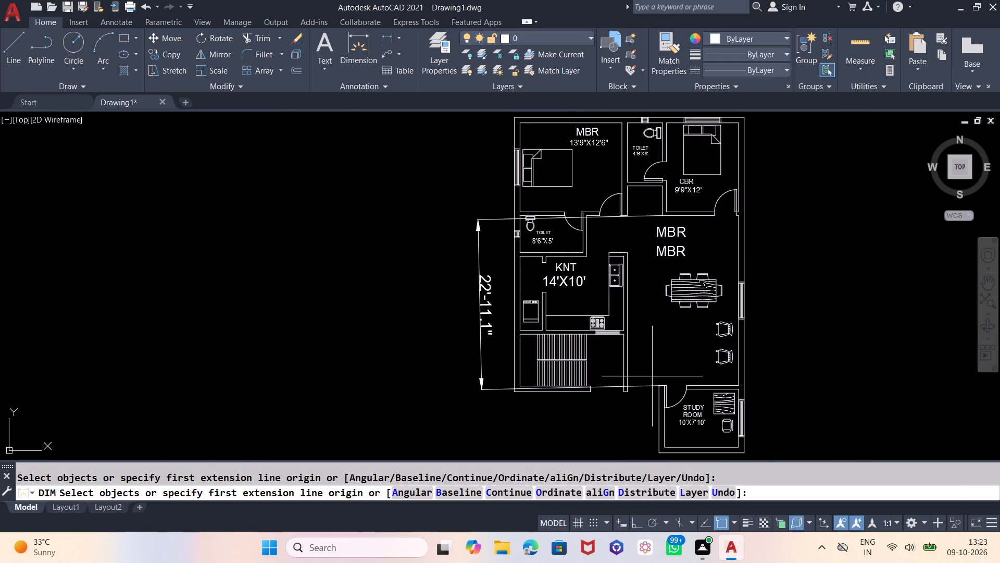
Dimension the living area's width from the outer wall's inner face to the stair-side wall, placing the dimension below the study room.
{"action": "scroll", "coordinate": [709, 390], "scroll_direction": "up", "scroll_amount": 1}
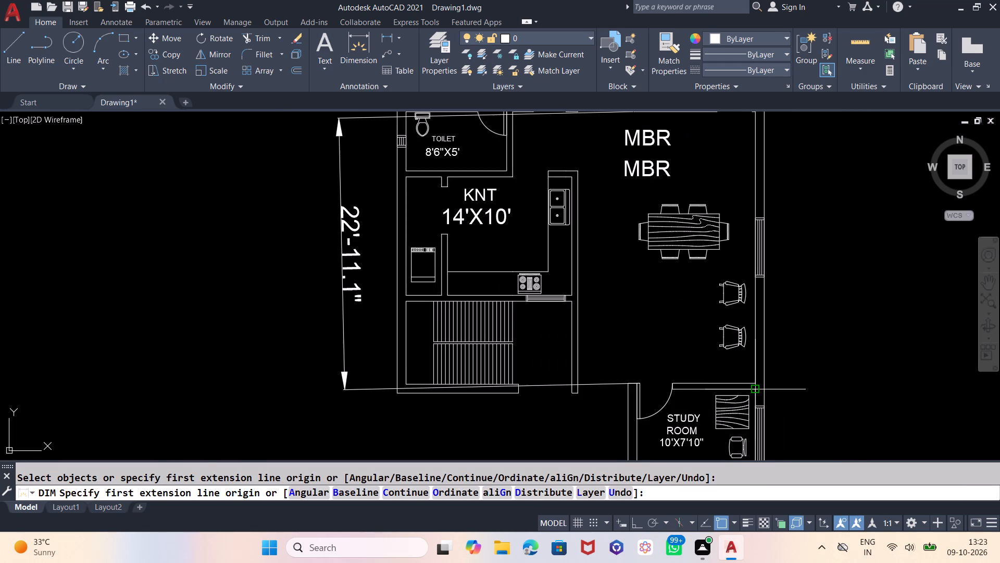
{"action": "left_click", "coordinate": [754, 385]}
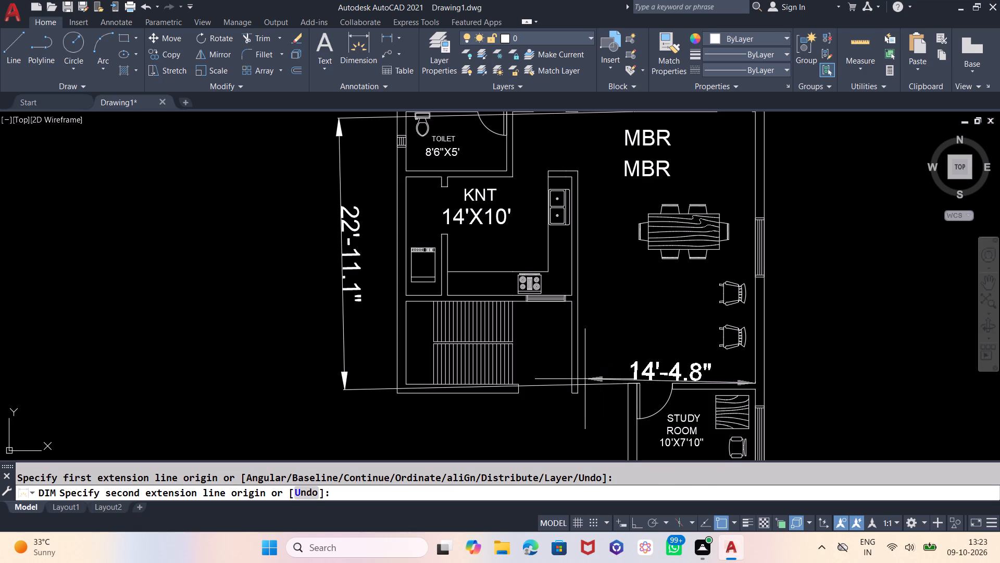
{"action": "left_click", "coordinate": [579, 383]}
{"action": "scroll", "coordinate": [598, 336], "scroll_direction": "down", "scroll_amount": 2}
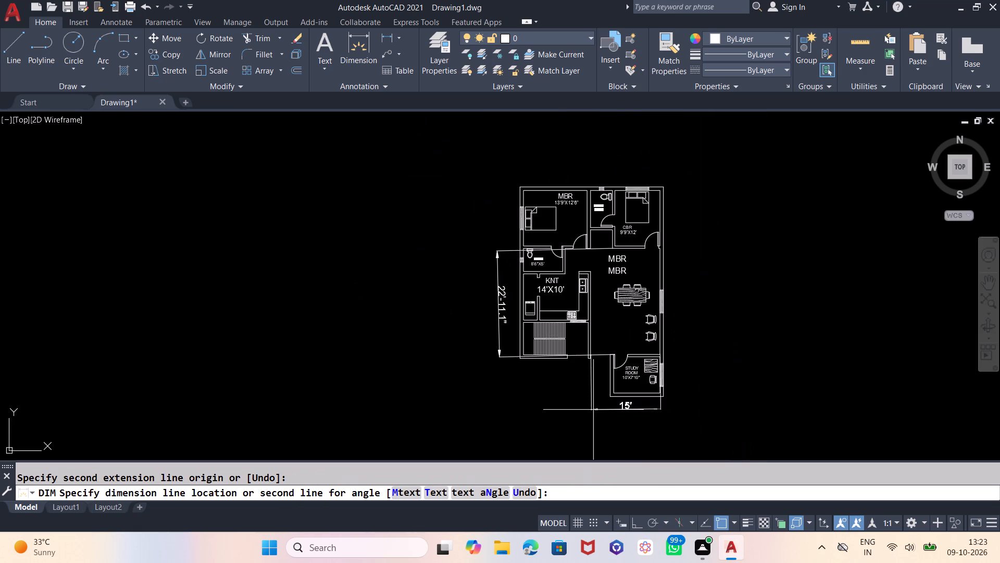
{"action": "left_click", "coordinate": [593, 410]}
{"action": "scroll", "coordinate": [625, 353], "scroll_direction": "up", "scroll_amount": 1}
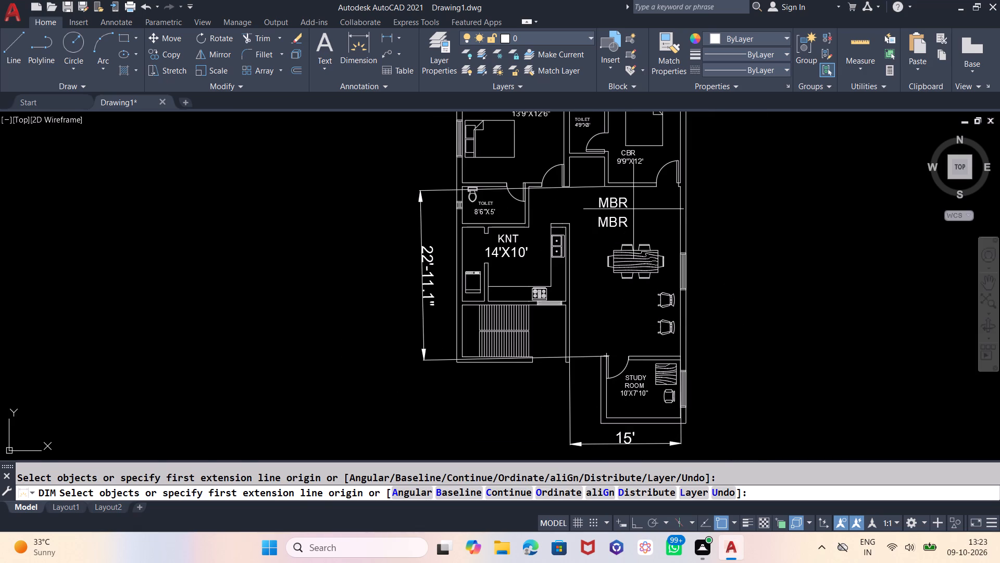
{"action": "key", "text": "Escape"}
Change the upper MBR label in the living area to LIVING AREA on two lines.
{"action": "double_click", "coordinate": [625, 203]}
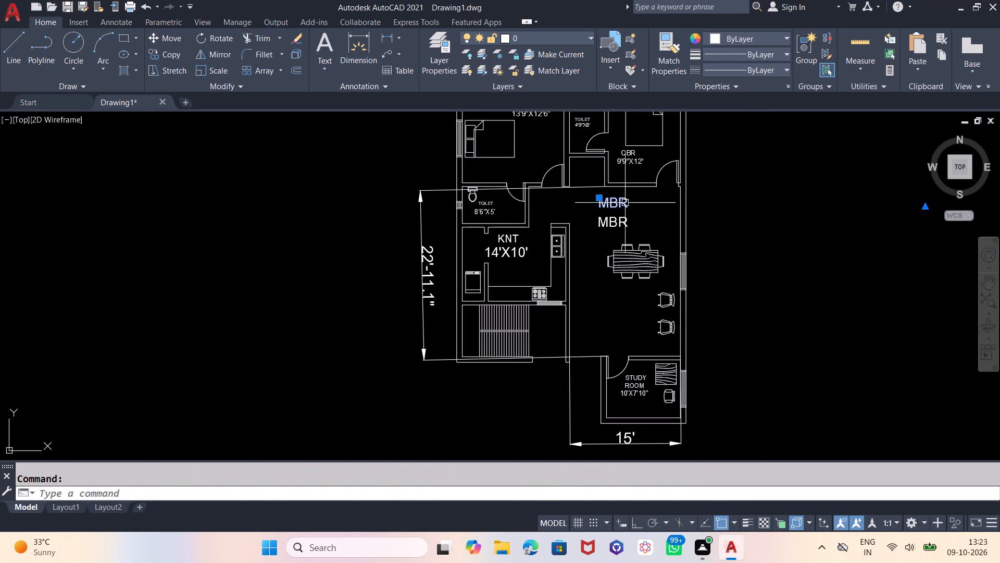
{"action": "left_click", "coordinate": [626, 203]}
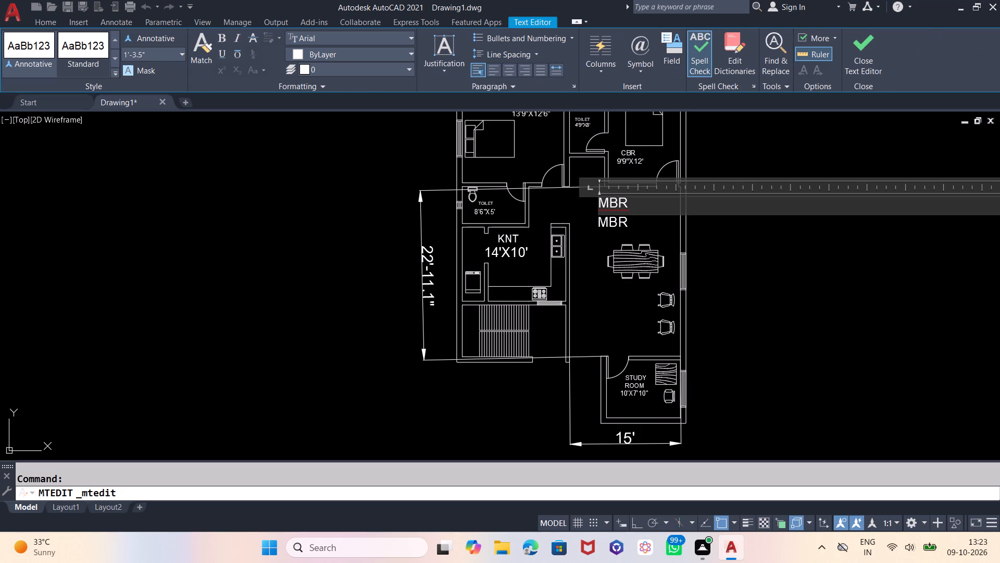
{"action": "key", "text": "BackSpace"}
{"action": "key", "text": "BackSpace"}
{"action": "key", "text": "BackSpace"}
{"action": "type", "text": "LIVIN"}
{"action": "key", "text": "g"}
{"action": "key", "text": "Return"}
{"action": "type", "text": "AREA"}
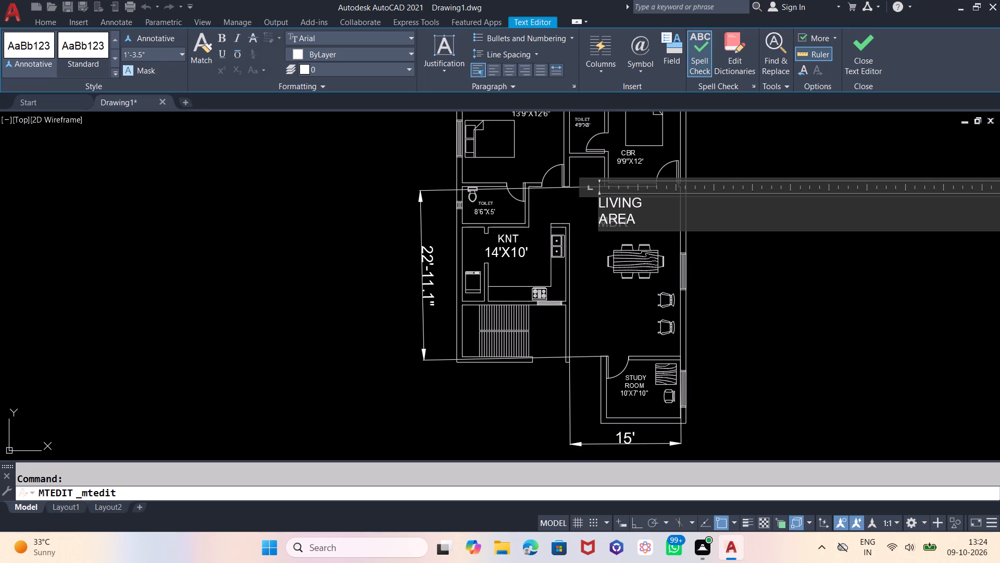
{"action": "left_click", "coordinate": [734, 154]}
Scale the LIVING AREA label down to about one-third of its size.
{"action": "scroll", "coordinate": [613, 223], "scroll_direction": "up", "scroll_amount": 3}
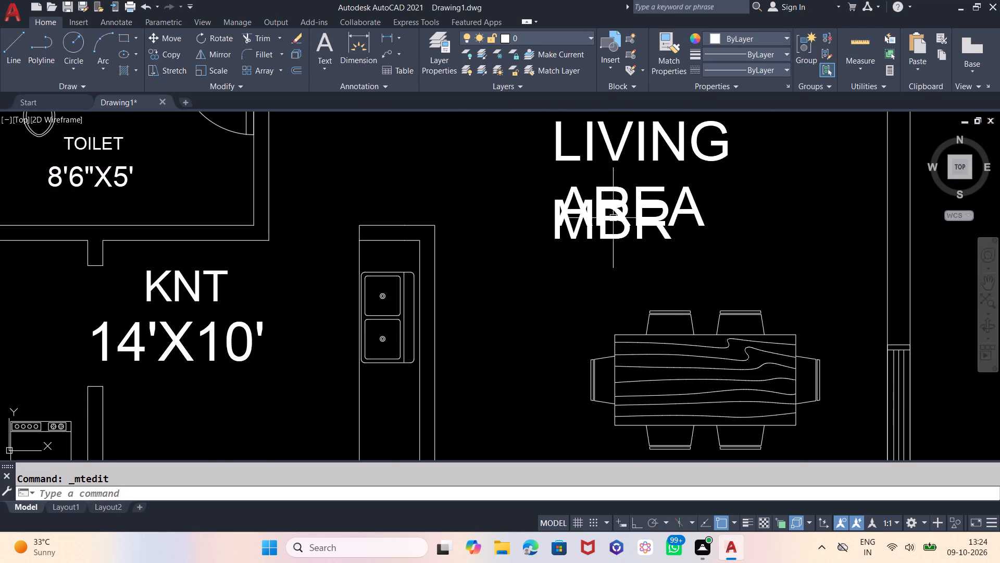
{"action": "left_click", "coordinate": [644, 149]}
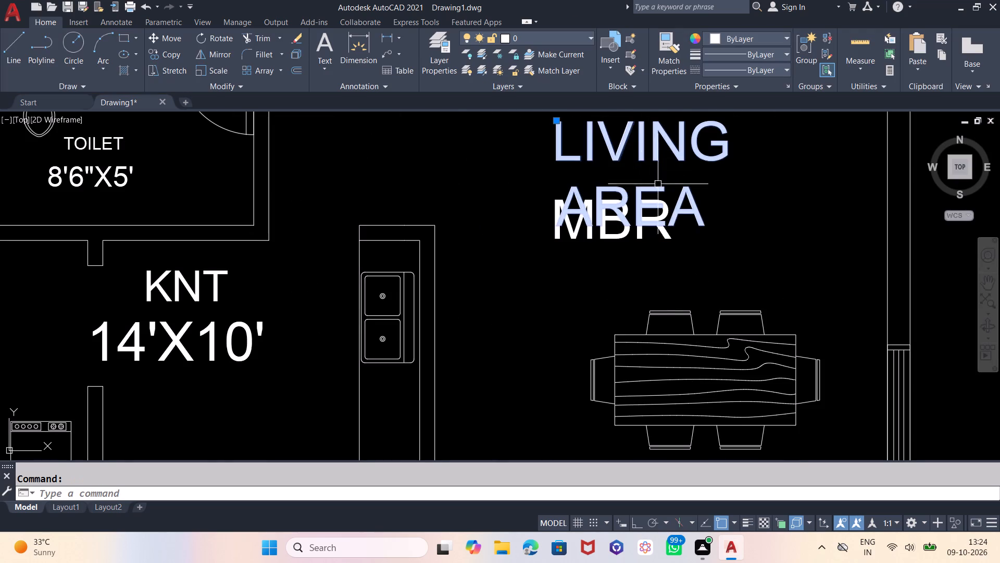
{"action": "key", "text": "s"}
{"action": "key", "text": "c"}
{"action": "key", "text": "Return"}
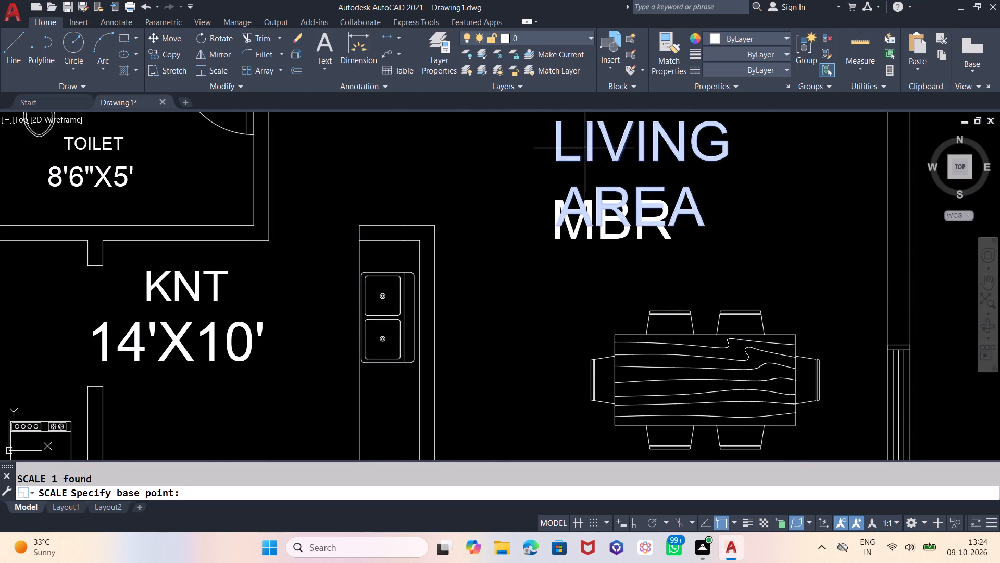
{"action": "left_click", "coordinate": [564, 150]}
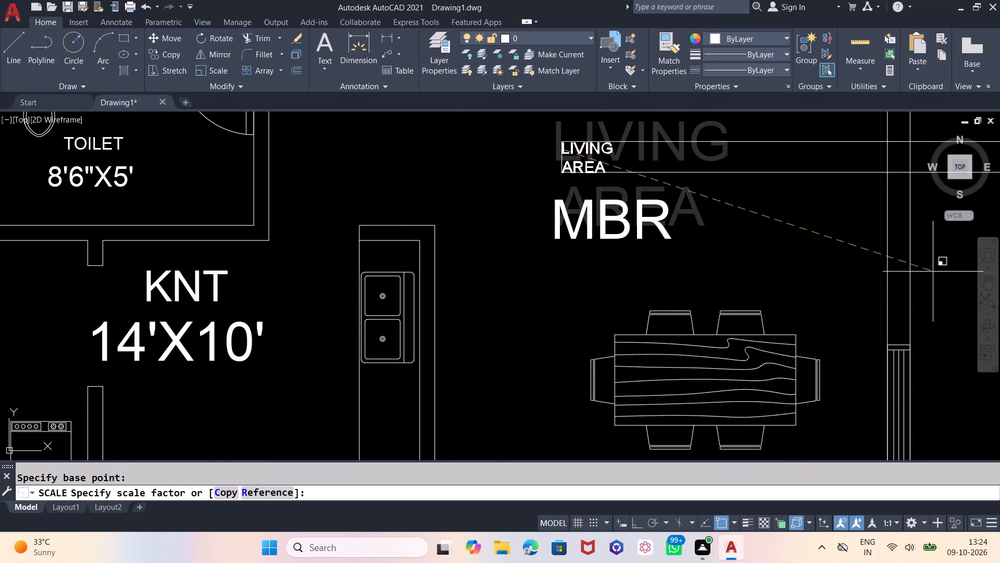
{"action": "left_click", "coordinate": [895, 402]}
Change the remaining MBR label below LIVING AREA to the room size 15'X22'11.1".
{"action": "double_click", "coordinate": [666, 223]}
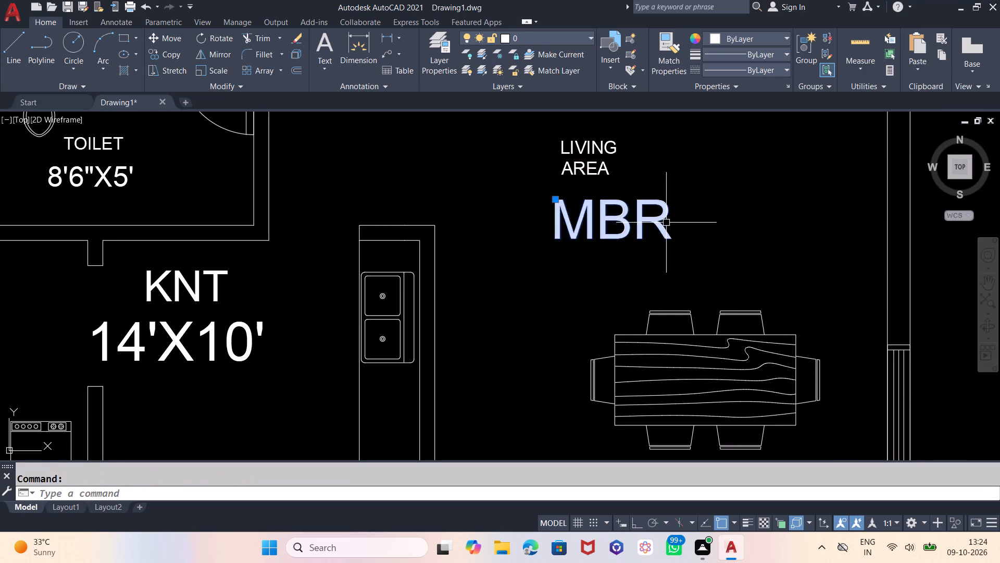
{"action": "key", "text": "BackSpace"}
{"action": "key", "text": "BackSpace"}
{"action": "key", "text": "BackSpace"}
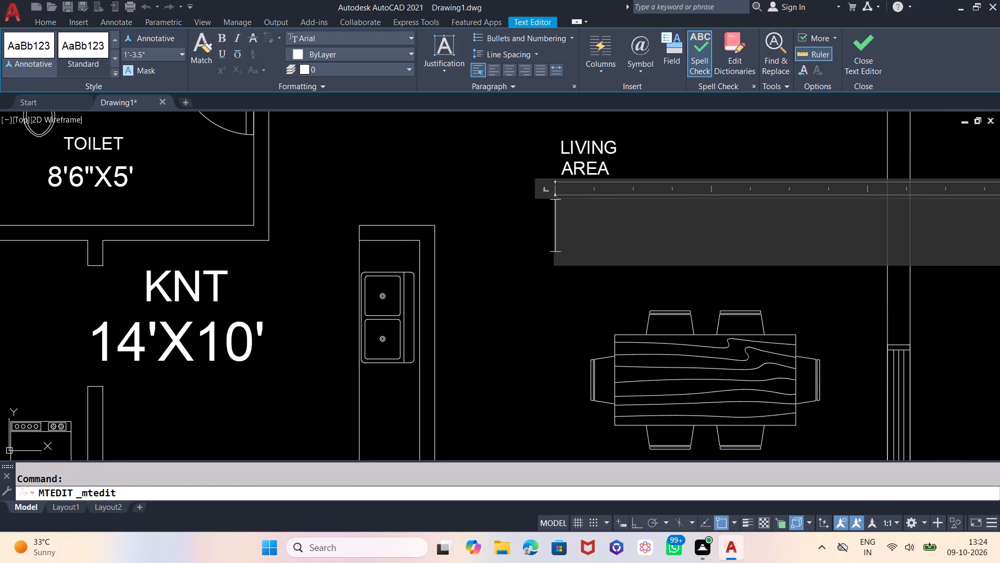
{"action": "type", "text": "15"}
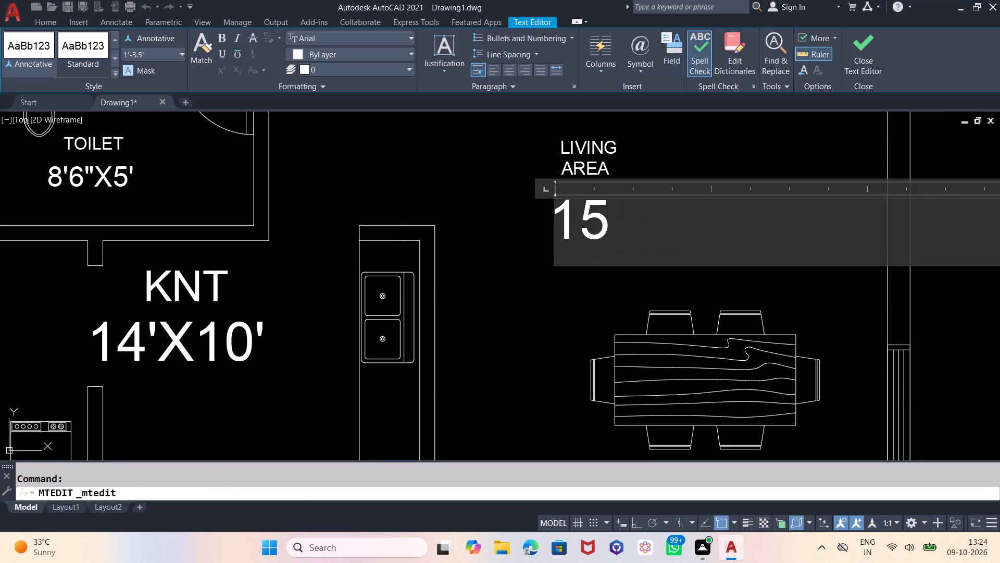
{"action": "type", "text": "'X"}
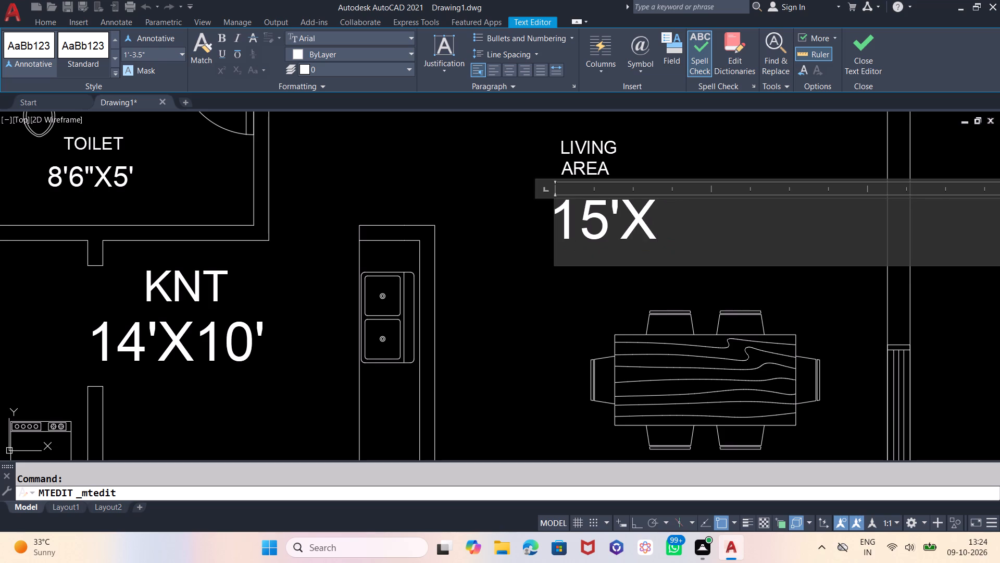
{"action": "scroll", "coordinate": [688, 218], "scroll_direction": "down", "scroll_amount": 2}
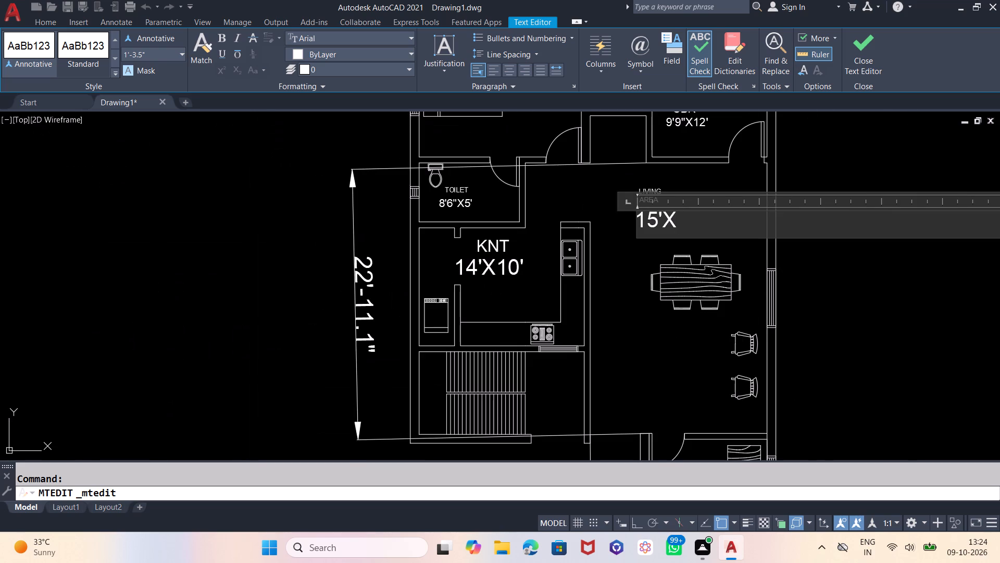
{"action": "type", "text": "22"}
{"action": "key", "text": "apostrophe"}
{"action": "type", "text": "11"}
{"action": "type", "text": ".1"}
{"action": "key", "text": "shift+quotedbl"}
{"action": "left_click", "coordinate": [831, 148]}
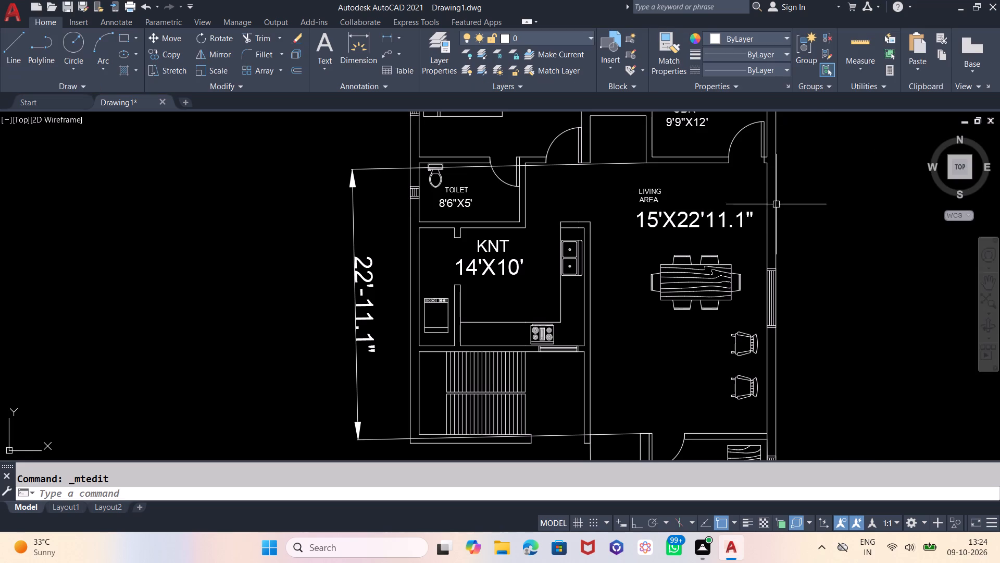
Scale the 15'X22'11.1" size label down to about three-quarters of its size.
{"action": "left_click", "coordinate": [706, 228]}
{"action": "double_click", "coordinate": [716, 212]}
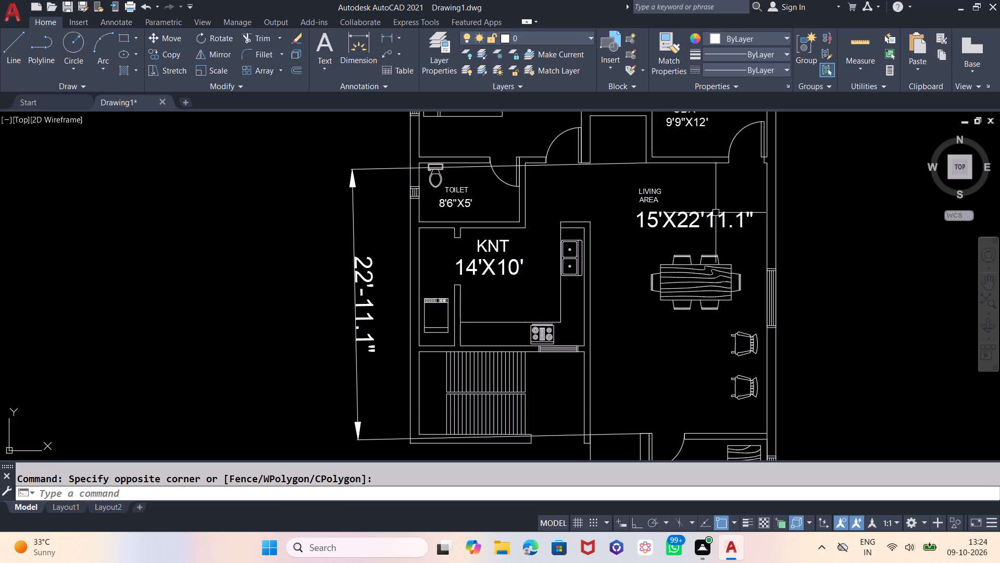
{"action": "type", "text": "SC"}
{"action": "key", "text": "Return"}
{"action": "left_click", "coordinate": [630, 229]}
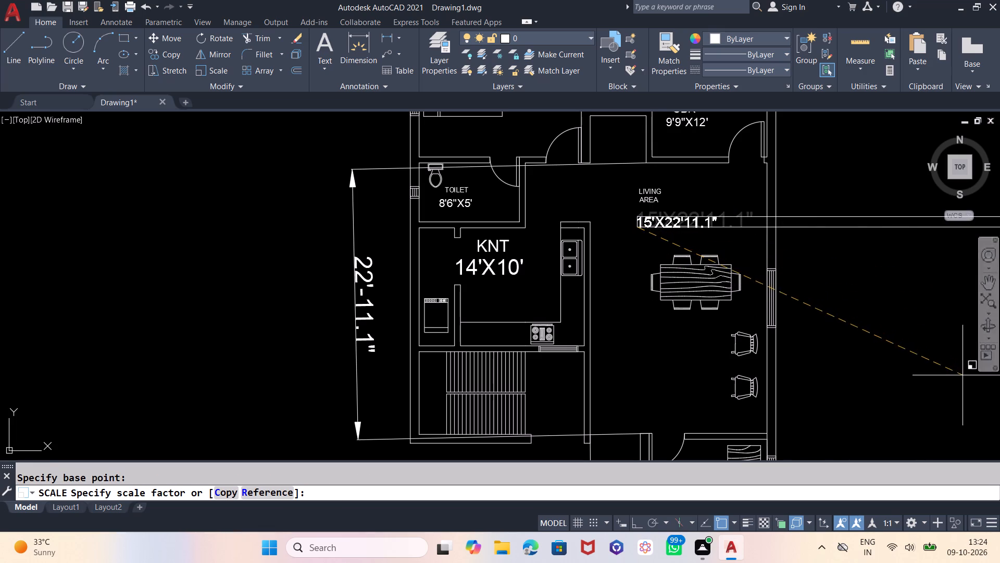
{"action": "left_click", "coordinate": [961, 424]}
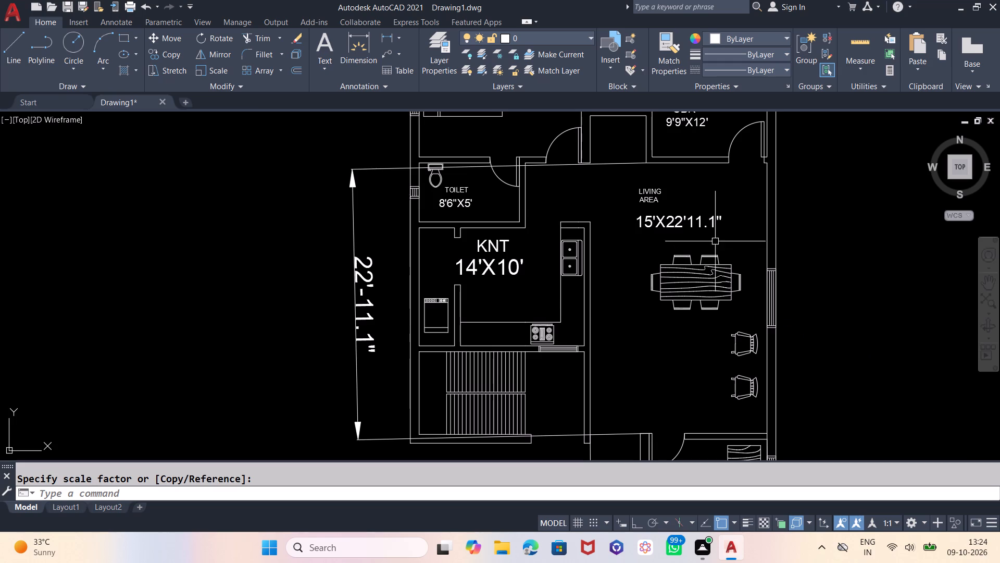
Scale the LIVING AREA label up to about 1.8 times its size.
{"action": "left_click", "coordinate": [654, 190]}
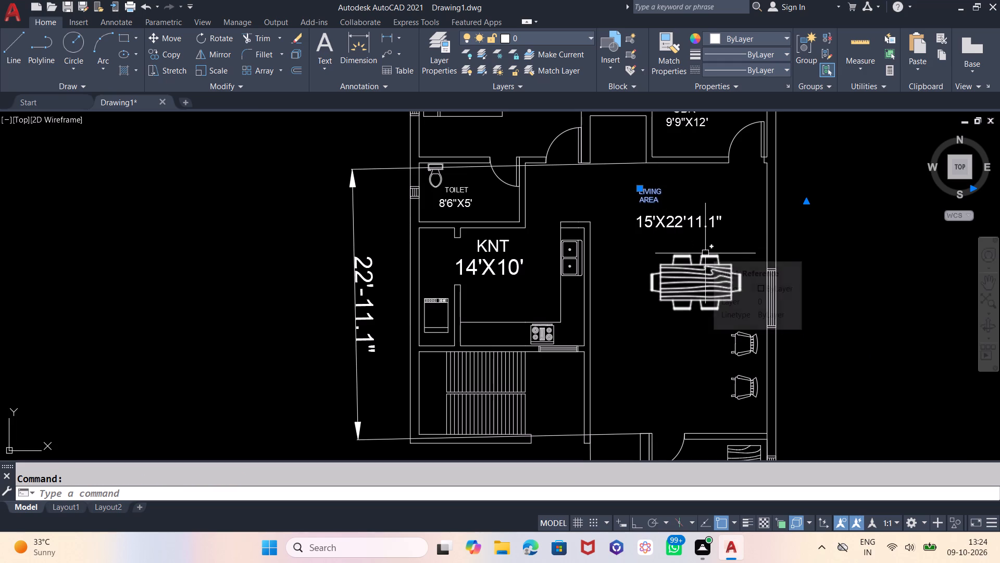
{"action": "type", "text": "SC"}
{"action": "key", "text": "Return"}
{"action": "left_click_drag", "start_coordinate": [630, 200], "coordinate": [634, 200]}
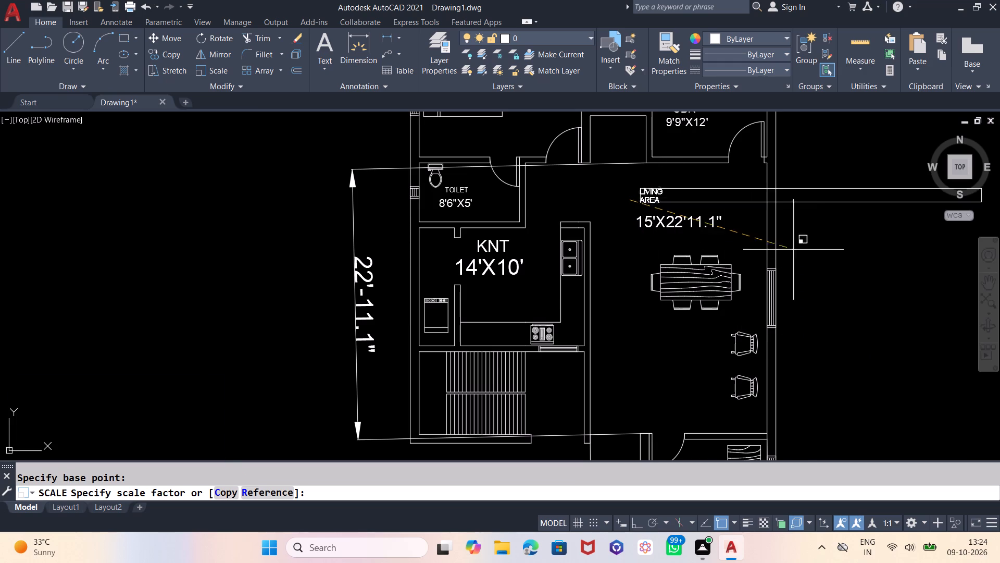
{"action": "left_click", "coordinate": [910, 309]}
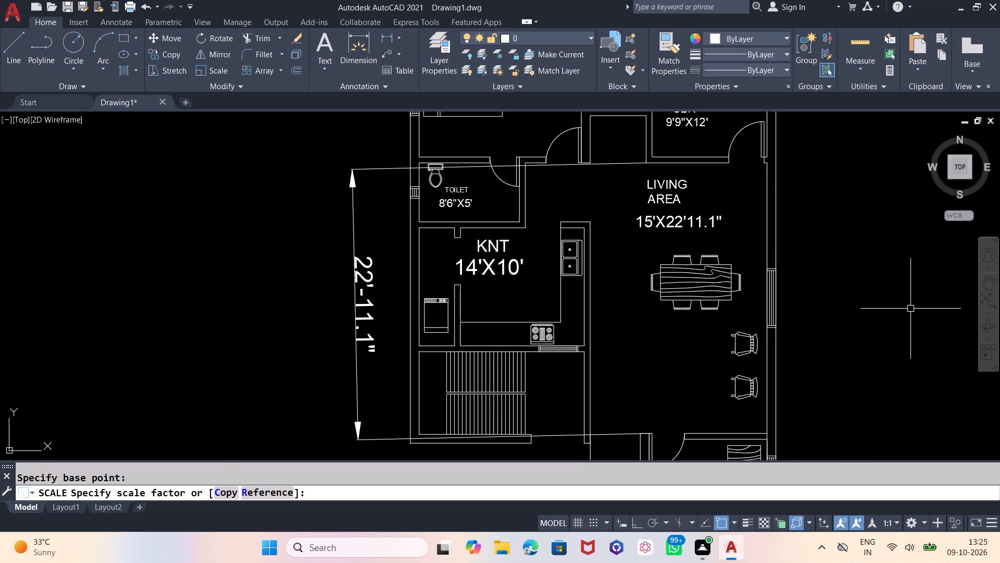
Move the 15'X22'11.1" size label slightly down, towards the dining table.
{"action": "left_click", "coordinate": [679, 222]}
{"action": "key", "text": "m"}
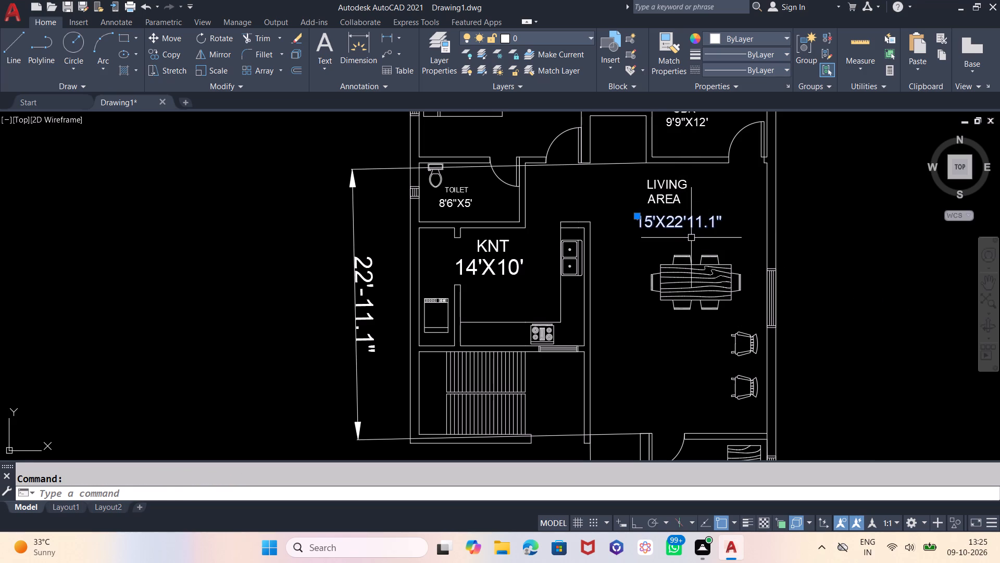
{"action": "key", "text": "Return"}
{"action": "left_click", "coordinate": [715, 189]}
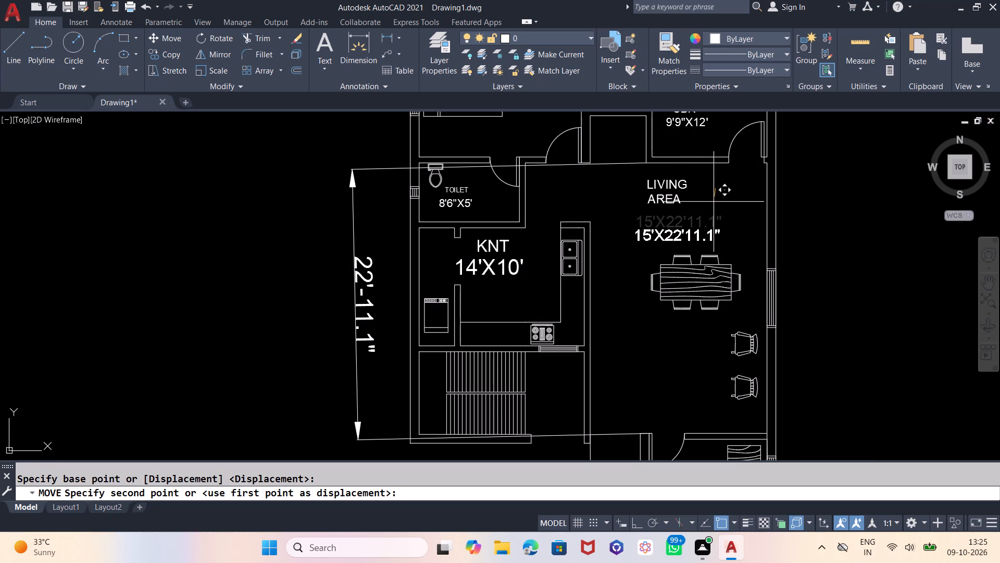
{"action": "left_click", "coordinate": [714, 201]}
Move the LIVING AREA label down and right so it sits centred just above its size label.
{"action": "left_click", "coordinate": [677, 186]}
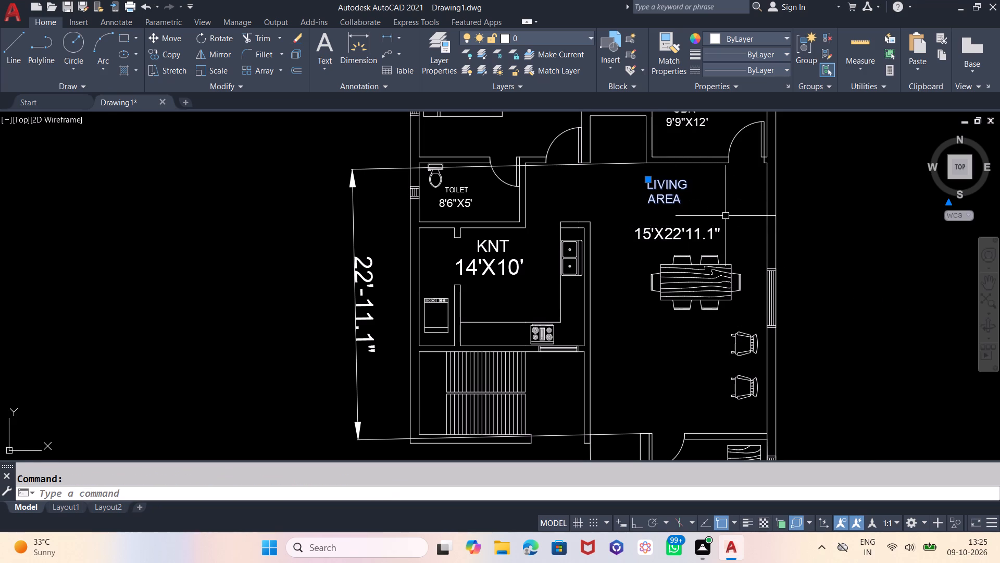
{"action": "key", "text": "m"}
{"action": "key", "text": "Return"}
{"action": "left_click", "coordinate": [711, 182]}
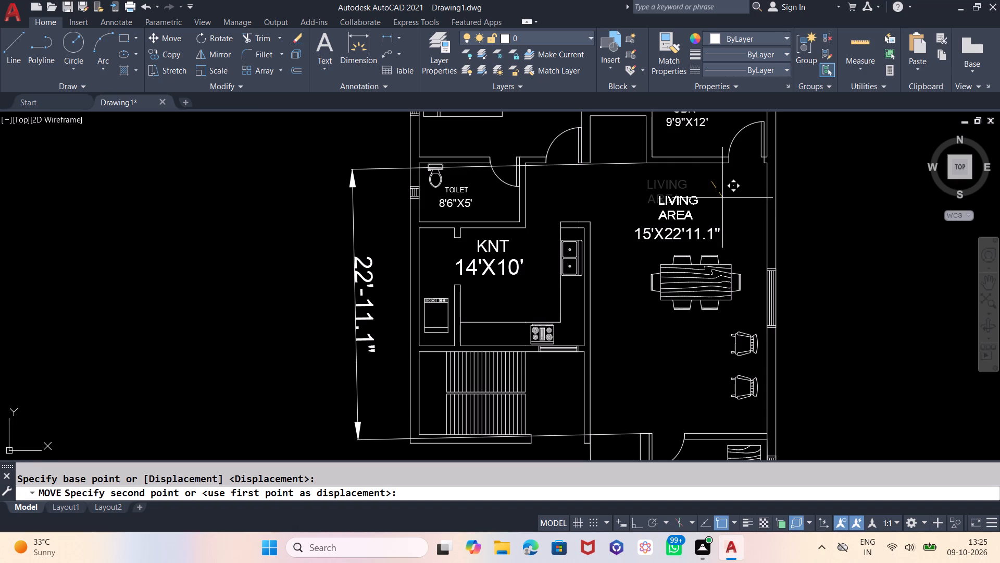
{"action": "left_click", "coordinate": [722, 194]}
Delete the two temporary living area dimensions, the length beside the kitchen and the width below the study room.
{"action": "scroll", "coordinate": [749, 195], "scroll_direction": "down", "scroll_amount": 2}
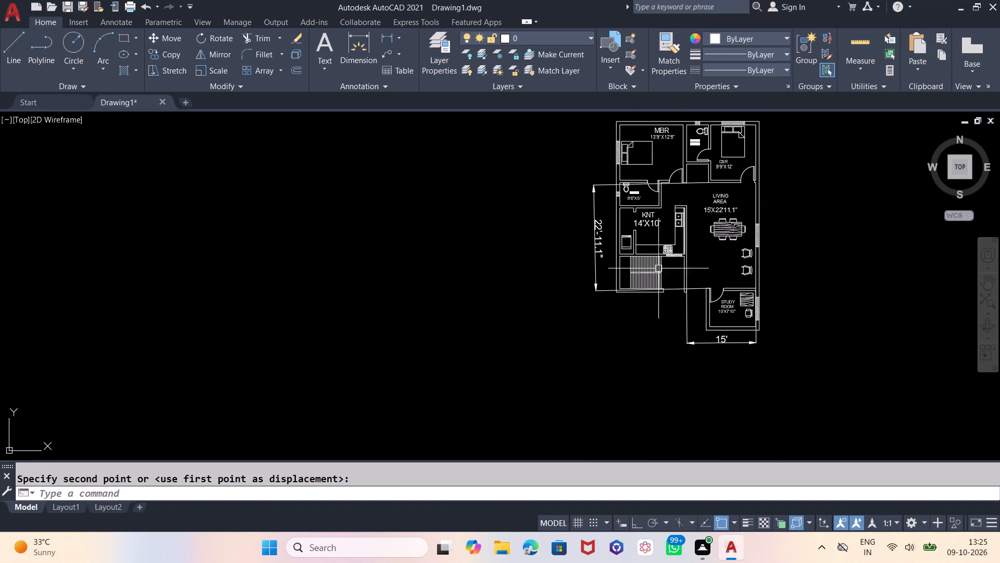
{"action": "scroll", "coordinate": [501, 341], "scroll_direction": "down", "scroll_amount": 1}
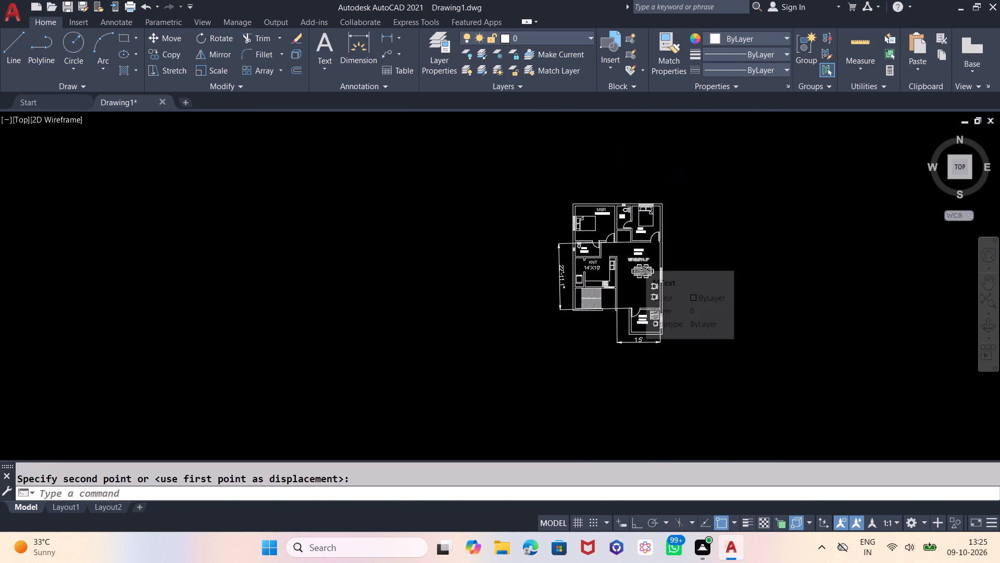
{"action": "scroll", "coordinate": [637, 262], "scroll_direction": "up", "scroll_amount": 1}
{"action": "left_click", "coordinate": [511, 270]}
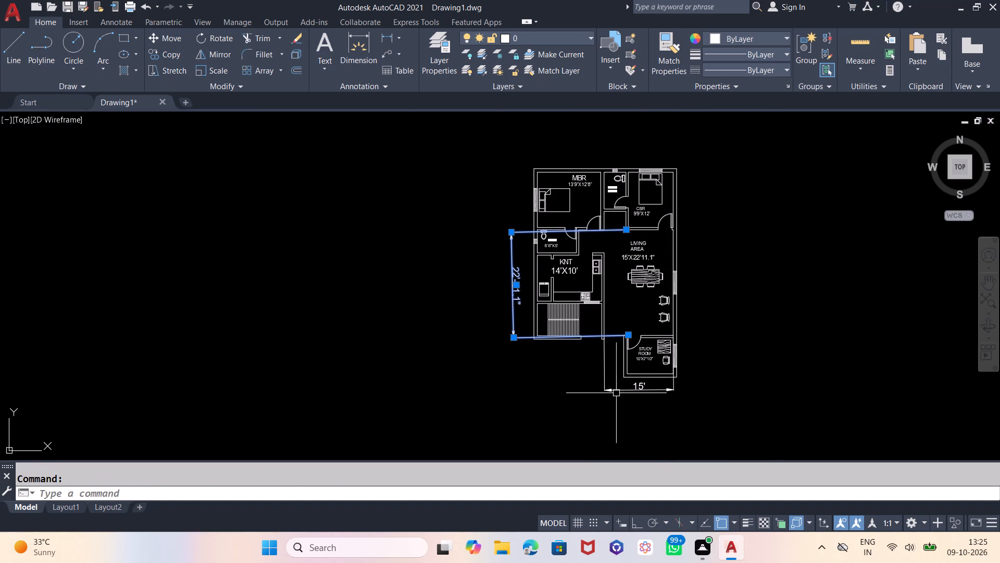
{"action": "left_click", "coordinate": [615, 390]}
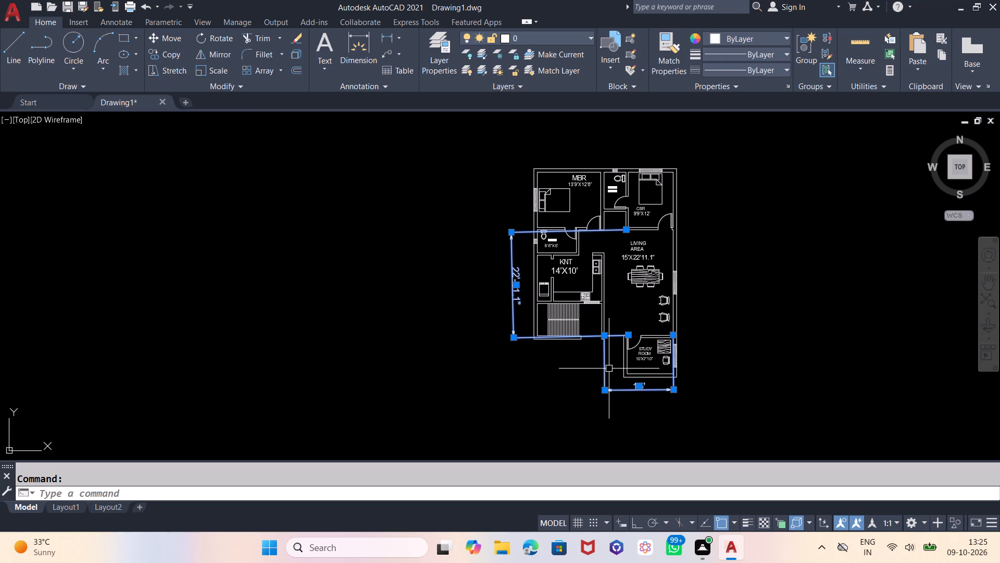
{"action": "key", "text": "Delete"}
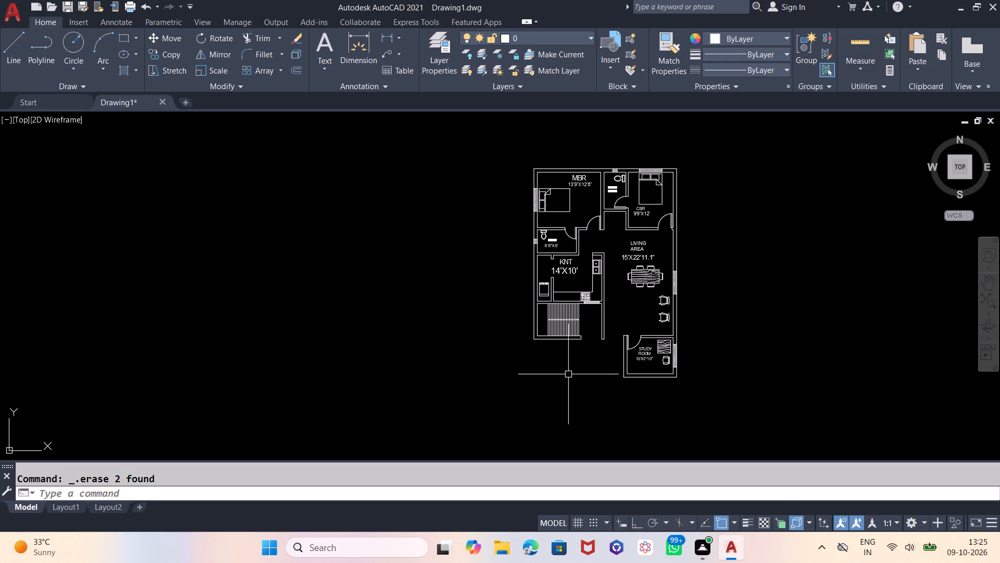
Show the full extents of the plan and save the drawing as 2BHK PLAN 4 in the WFHCAD folder on the desktop.
{"action": "key", "text": "z"}
{"action": "key", "text": "Return"}
{"action": "key", "text": "e"}
{"action": "key", "text": "Return"}
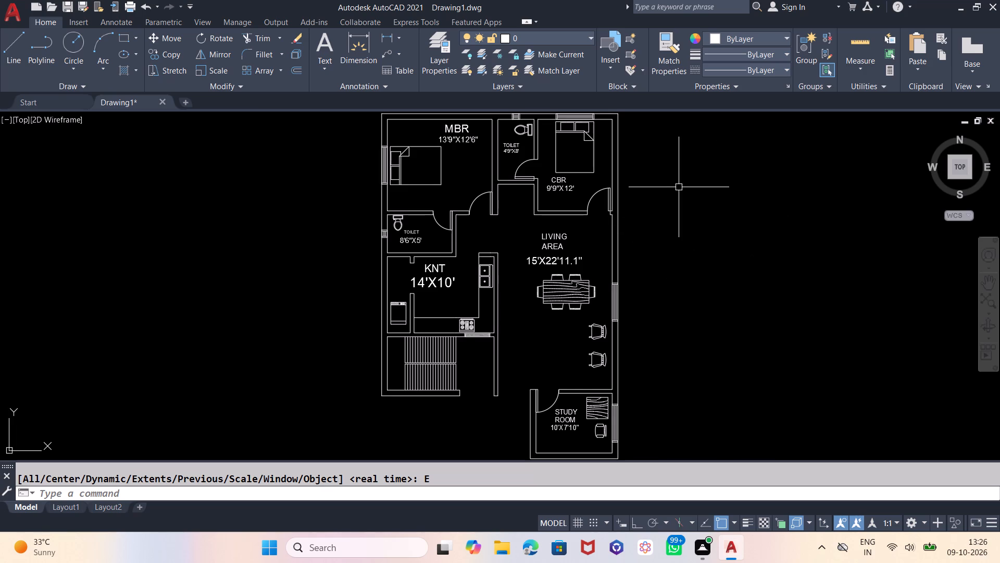
{"action": "key", "text": "ctrl+s"}
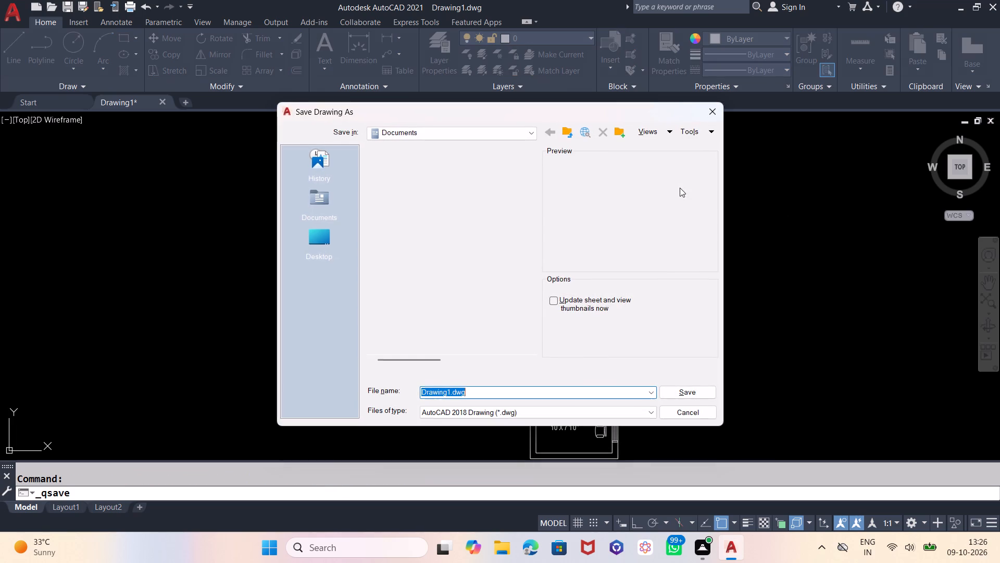
{"action": "left_click", "coordinate": [325, 236]}
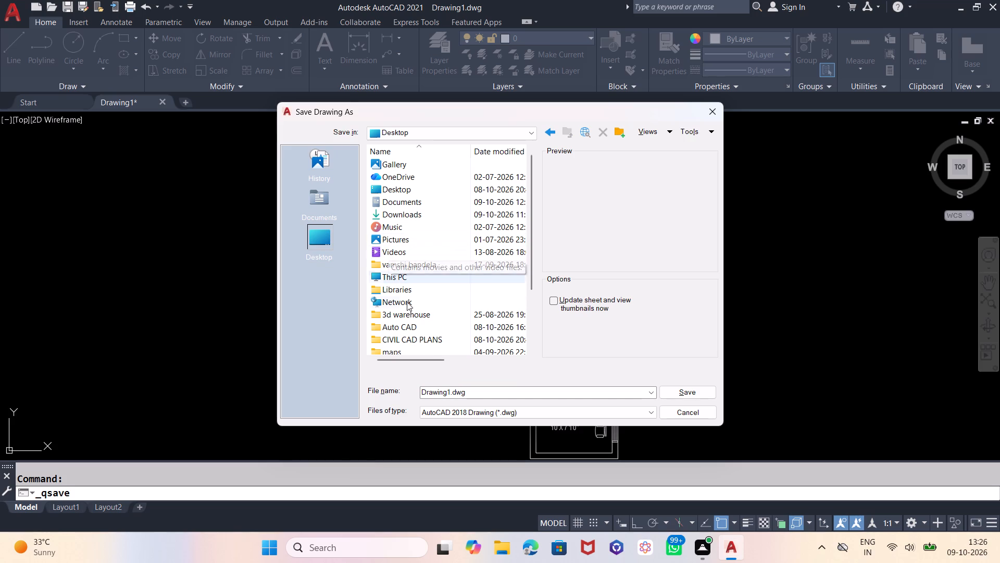
{"action": "scroll", "coordinate": [424, 336], "scroll_direction": "down", "scroll_amount": 1}
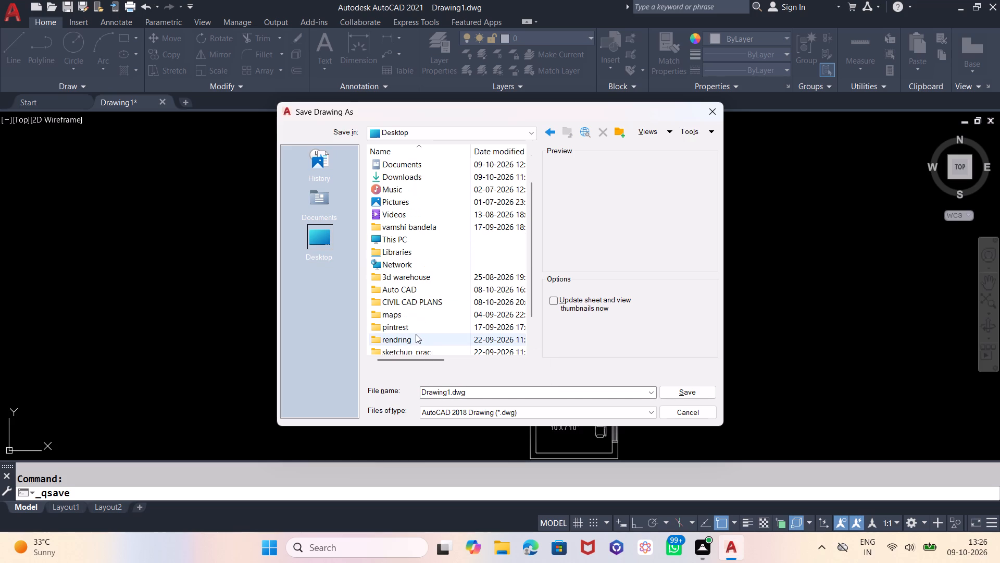
{"action": "scroll", "coordinate": [422, 260], "scroll_direction": "down", "scroll_amount": 1}
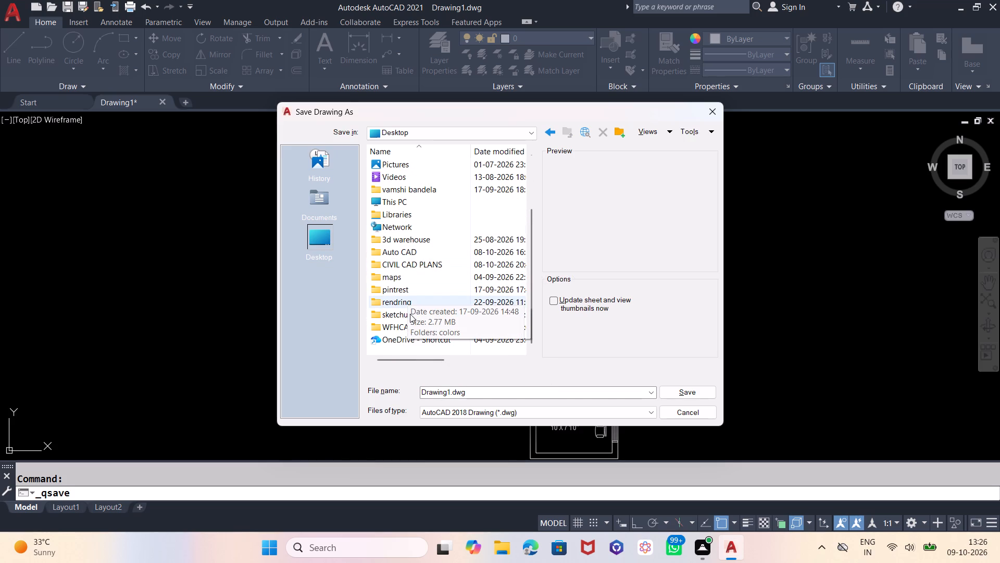
{"action": "double_click", "coordinate": [402, 325]}
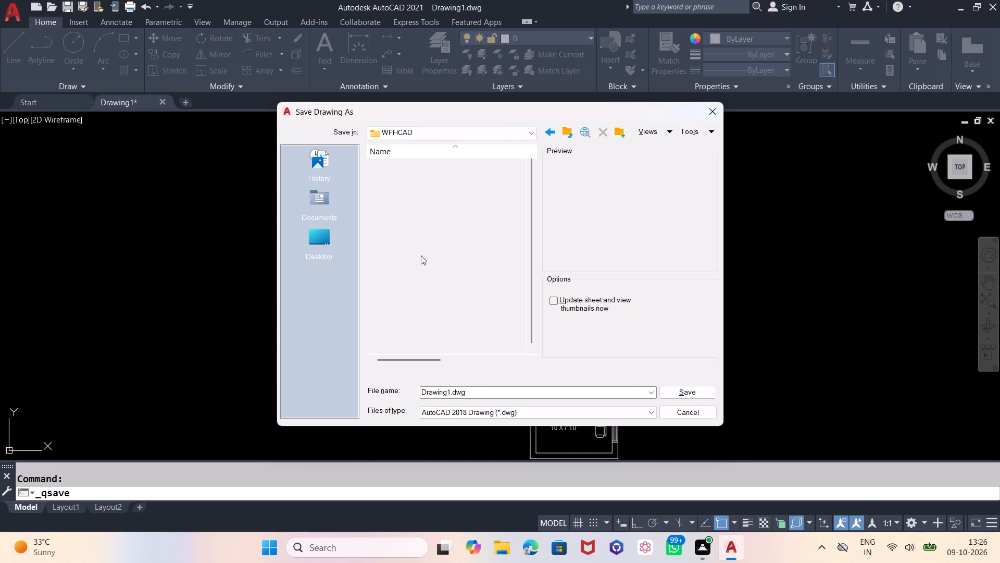
{"action": "left_click", "coordinate": [476, 391]}
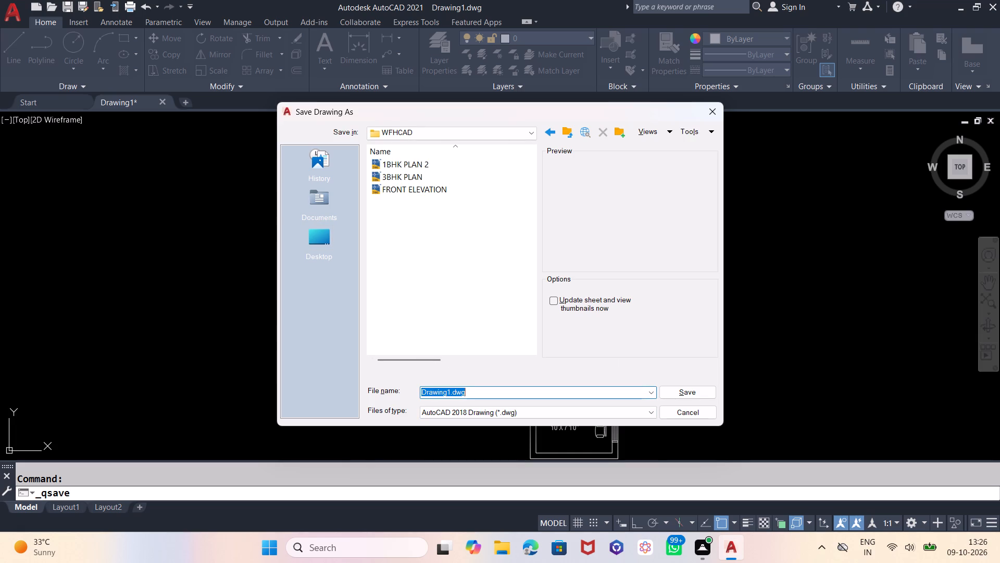
{"action": "key", "text": "2"}
{"action": "type", "text": "BHL"}
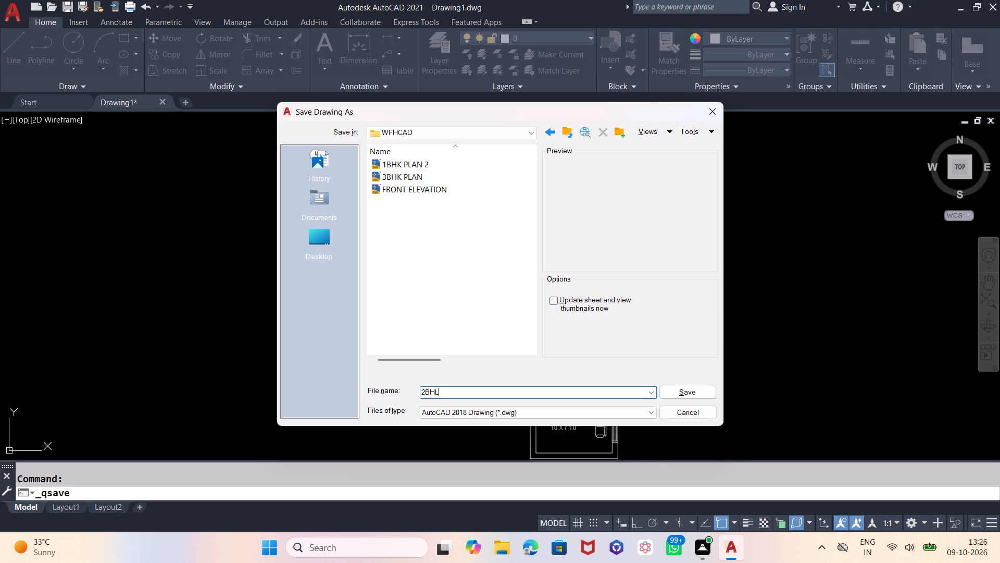
{"action": "key", "text": "BackSpace"}
{"action": "key", "text": "k"}
{"action": "key", "text": "space"}
{"action": "type", "text": "PLAN"}
{"action": "key", "text": "space"}
{"action": "key", "text": "4"}
{"action": "left_click", "coordinate": [684, 394]}
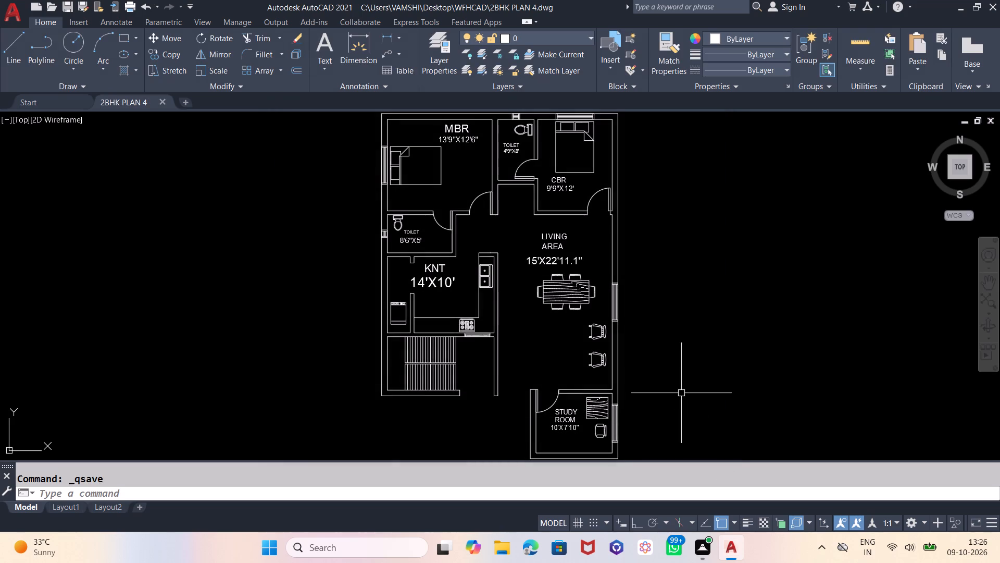
{"action": "key", "text": "ctrl+s"}
{"action": "key", "text": "ctrl+s"}
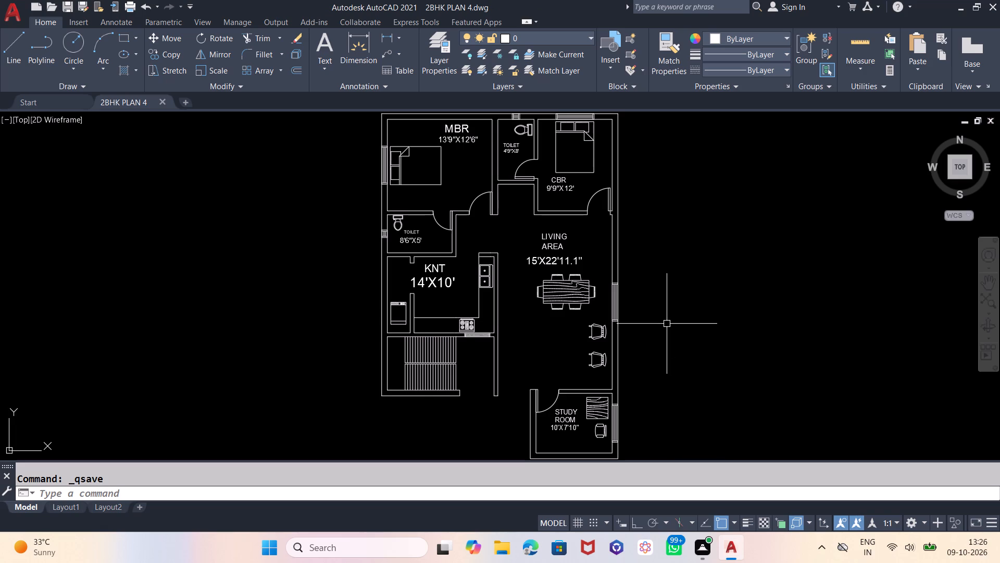
Set up a plot using the DWG To PDF.pc3 plotter and ISO full bleed A4 (210.00 x 297.00 MM) paper.
{"action": "key", "text": "ctrl+p"}
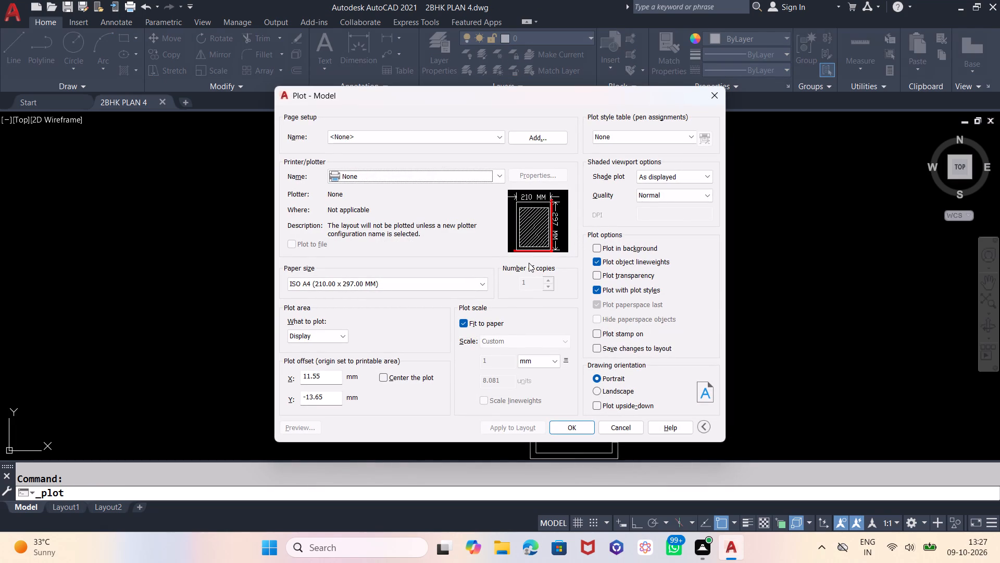
{"action": "left_click", "coordinate": [479, 176]}
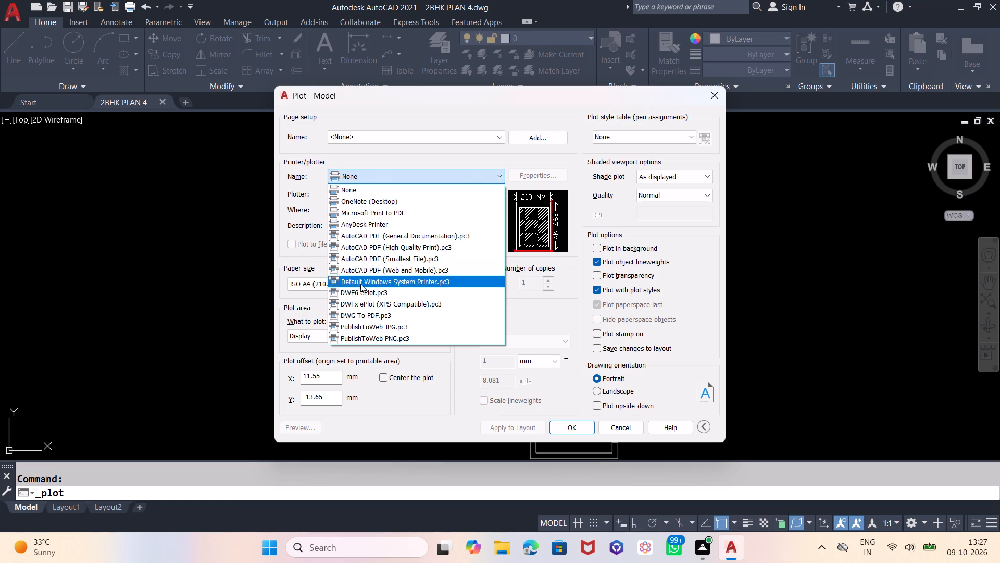
{"action": "left_click", "coordinate": [365, 313]}
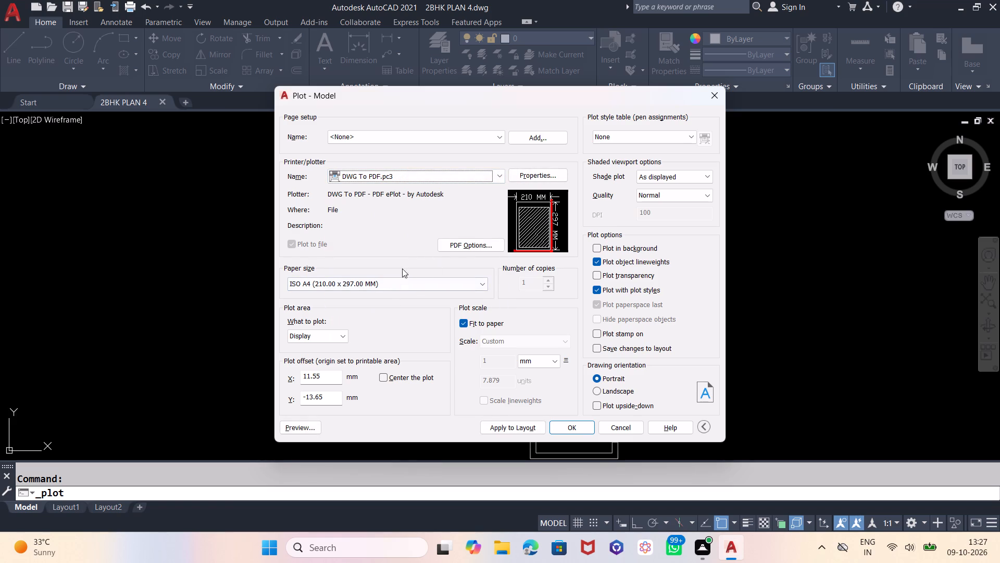
{"action": "left_click", "coordinate": [381, 285]}
{"action": "scroll", "coordinate": [328, 319], "scroll_direction": "up", "scroll_amount": 2}
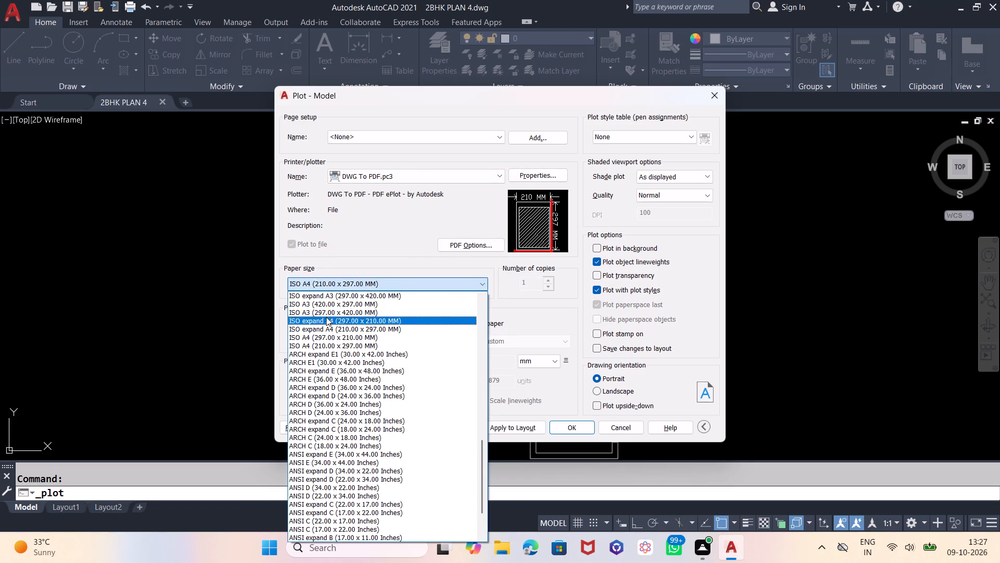
{"action": "scroll", "coordinate": [324, 317], "scroll_direction": "up", "scroll_amount": 12}
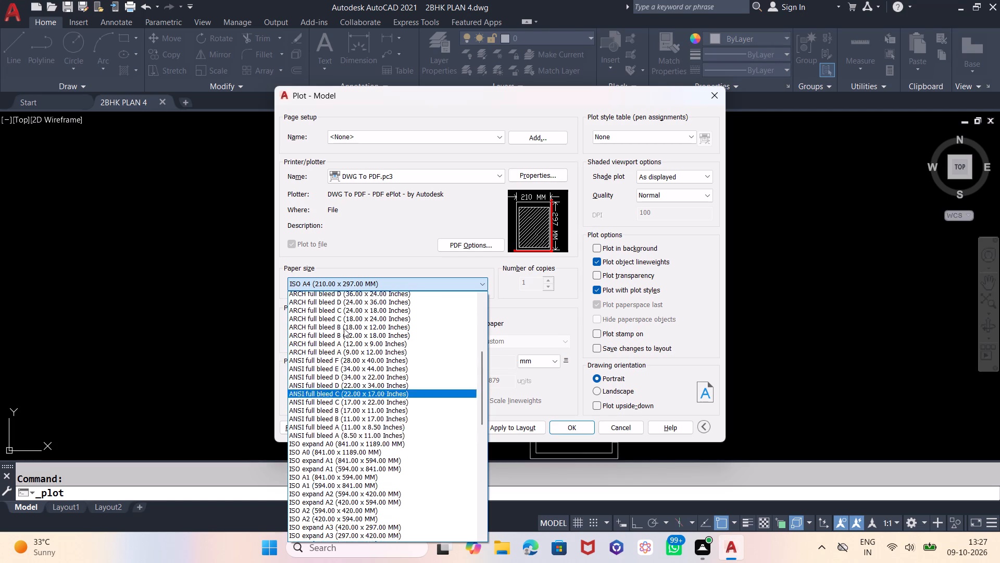
{"action": "scroll", "coordinate": [344, 328], "scroll_direction": "up", "scroll_amount": 4}
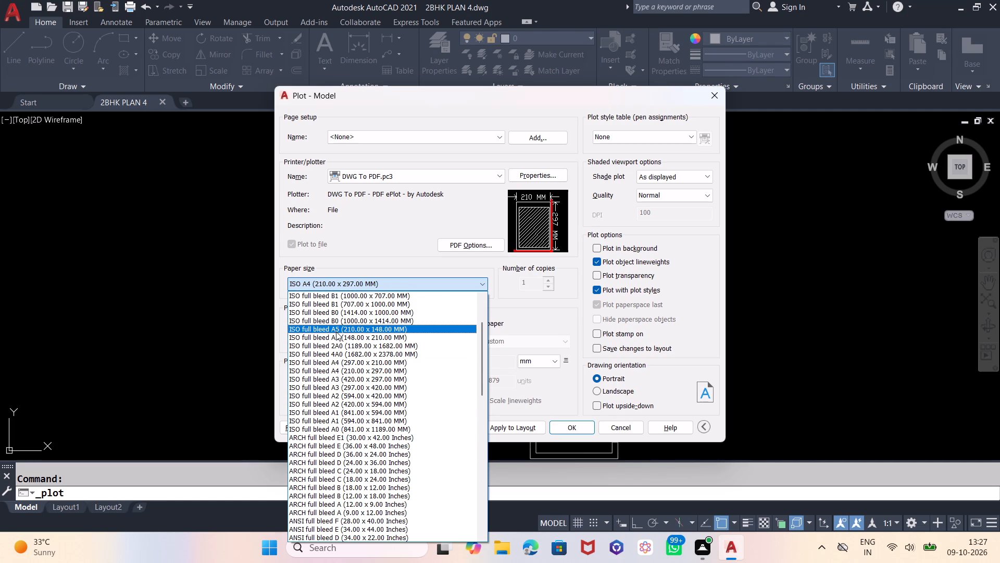
{"action": "left_click", "coordinate": [354, 372]}
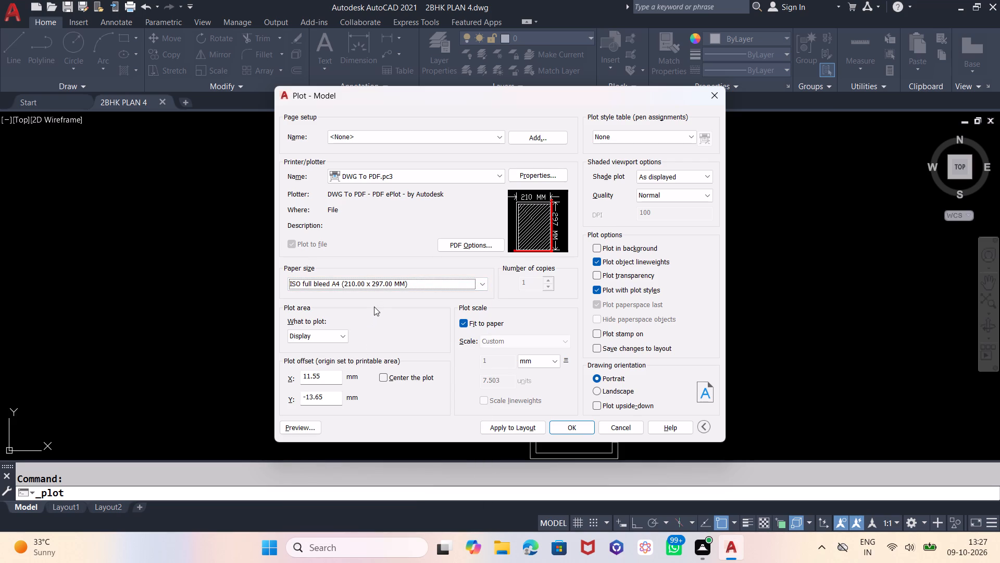
Set the plot area to a window tightly enclosing the whole floor plan and center the plot on the paper.
{"action": "left_click", "coordinate": [335, 336]}
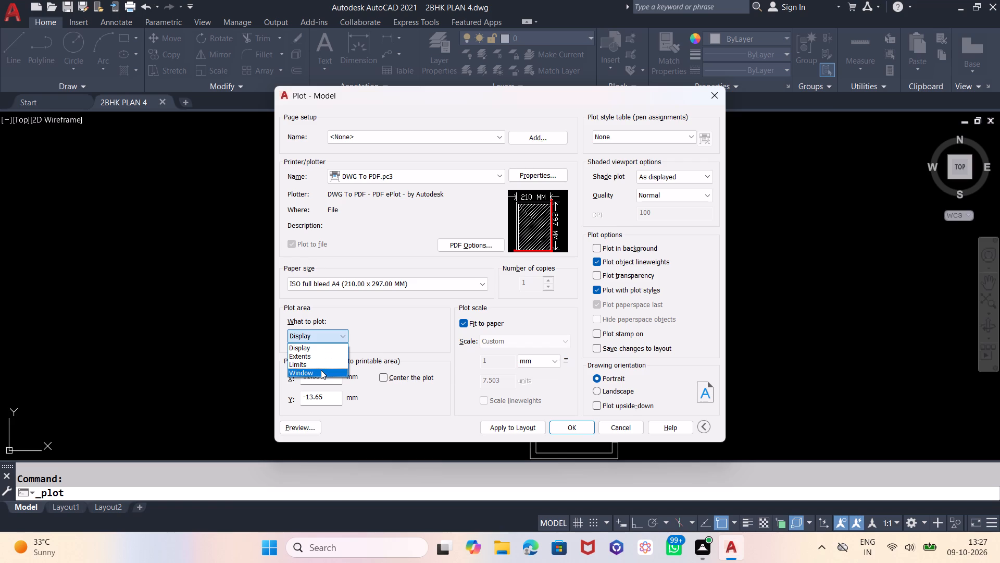
{"action": "left_click", "coordinate": [321, 370]}
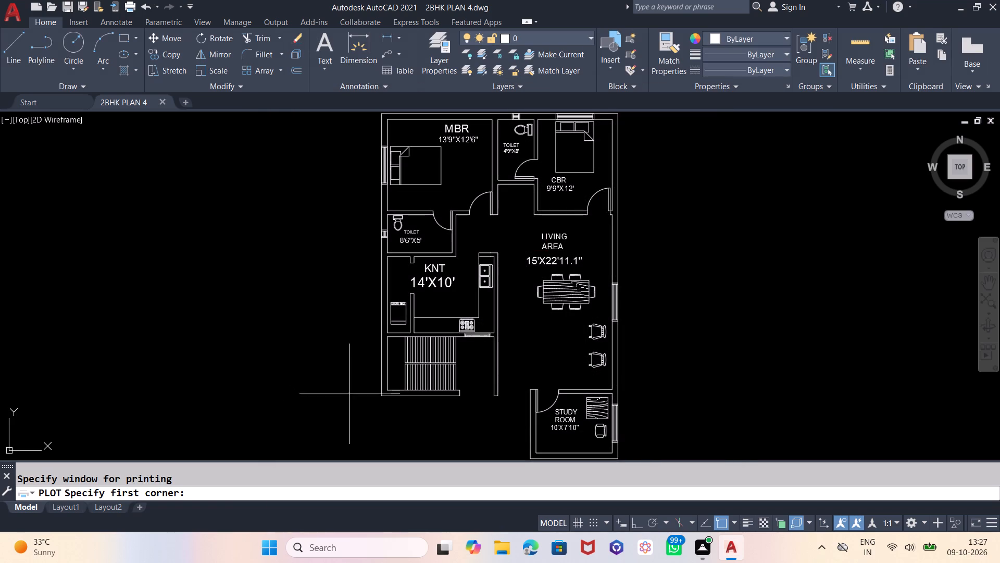
{"action": "scroll", "coordinate": [353, 398], "scroll_direction": "down", "scroll_amount": 1}
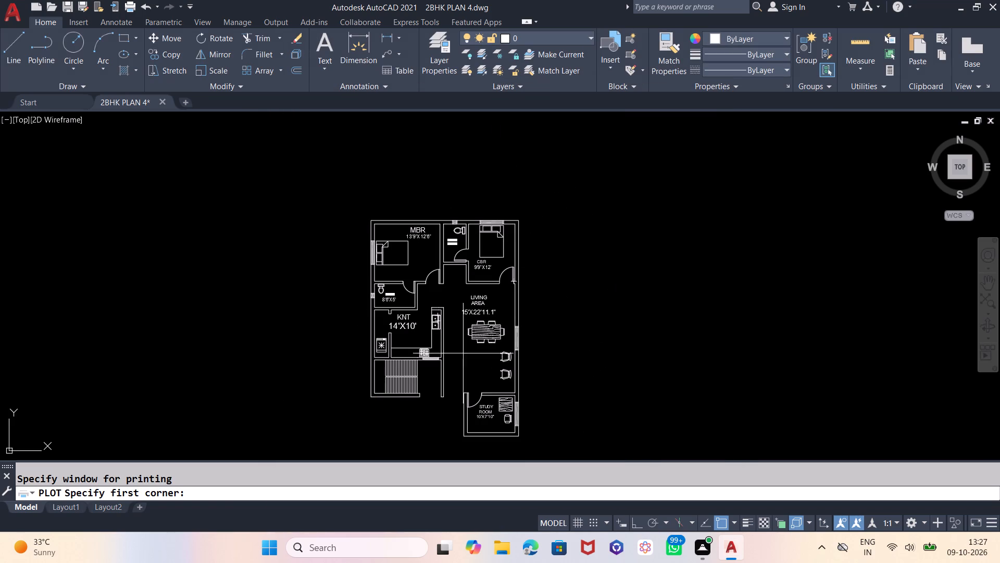
{"action": "scroll", "coordinate": [428, 410], "scroll_direction": "up", "scroll_amount": 1}
{"action": "scroll", "coordinate": [428, 410], "scroll_direction": "down", "scroll_amount": 1}
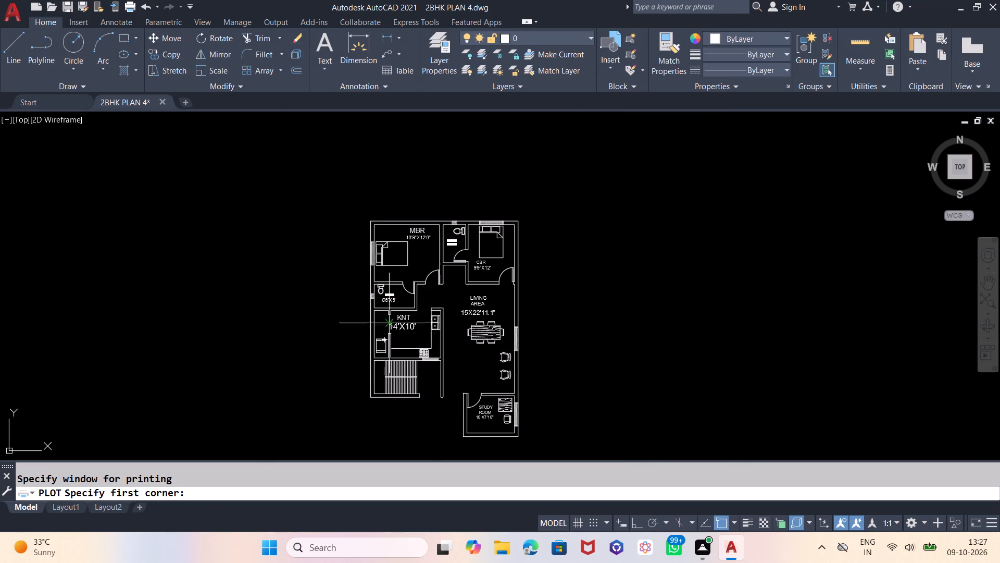
{"action": "scroll", "coordinate": [365, 218], "scroll_direction": "up", "scroll_amount": 1}
{"action": "left_click", "coordinate": [365, 218]}
{"action": "scroll", "coordinate": [548, 252], "scroll_direction": "down", "scroll_amount": 2}
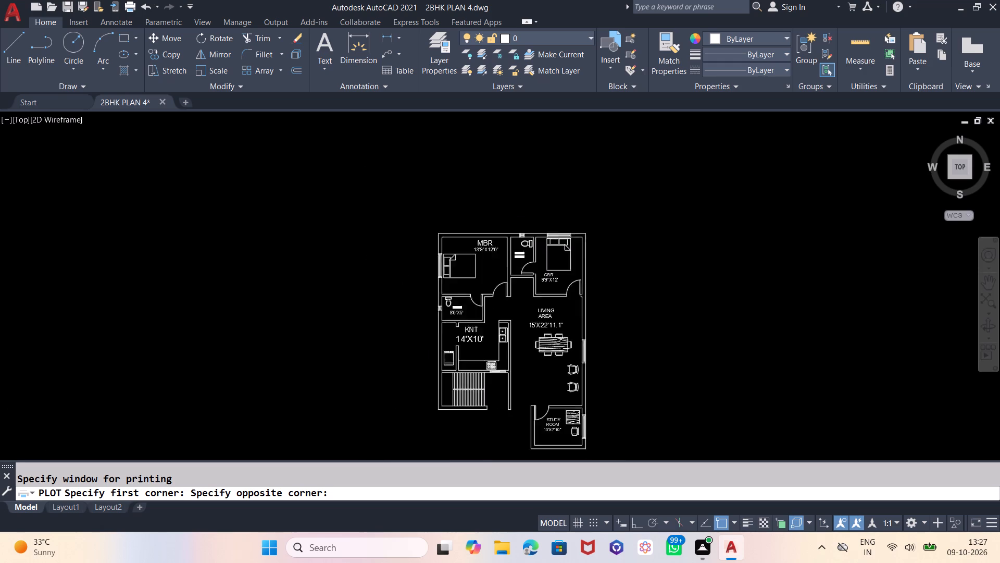
{"action": "scroll", "coordinate": [579, 380], "scroll_direction": "up", "scroll_amount": 2}
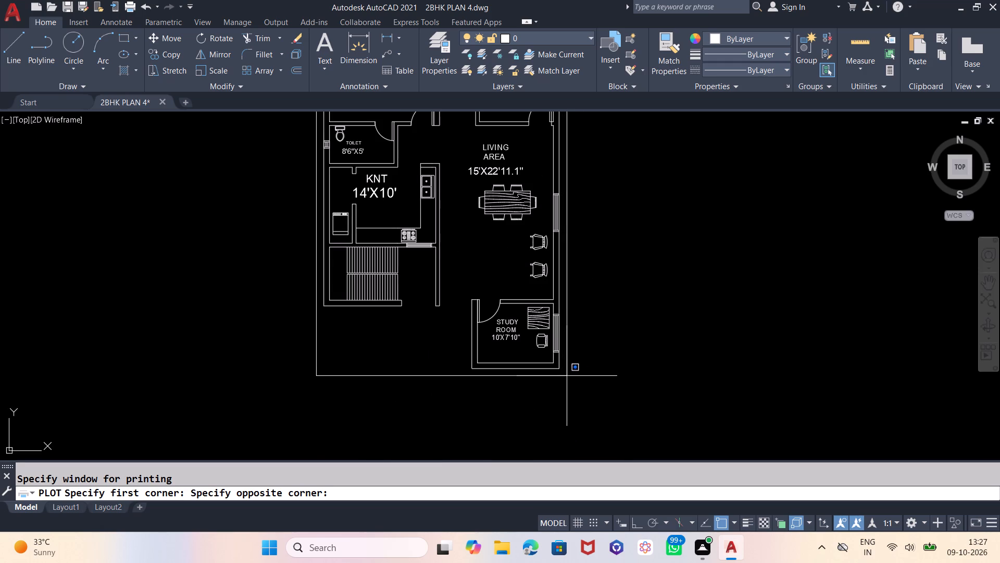
{"action": "left_click", "coordinate": [566, 377]}
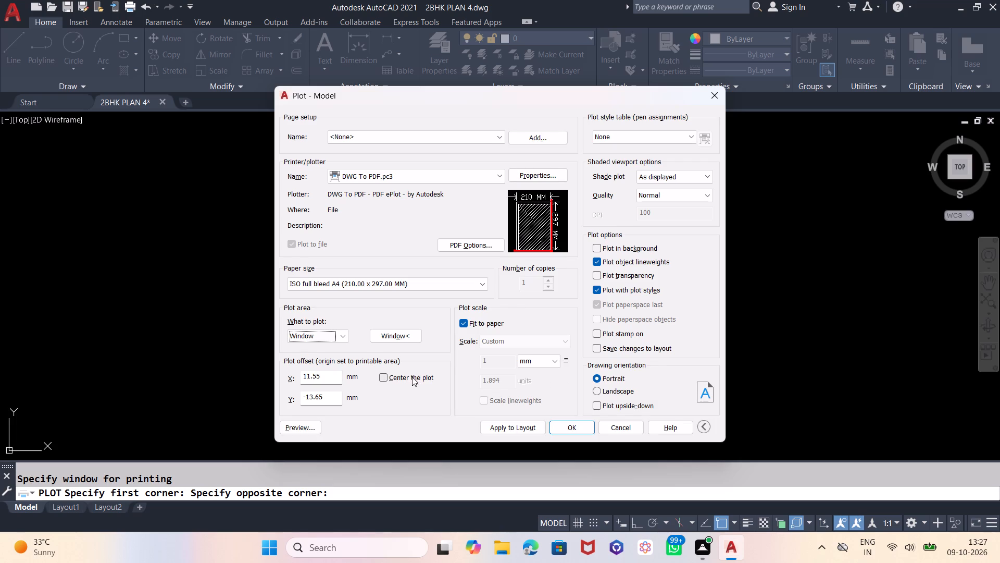
{"action": "left_click", "coordinate": [385, 374]}
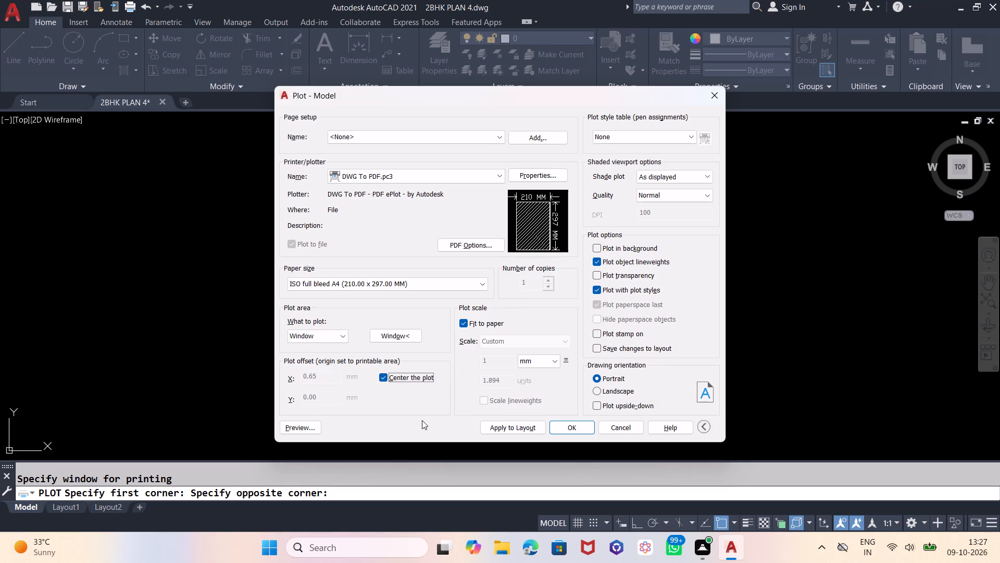
Preview the plotted sheet and apply the plot settings to the layout.
{"action": "left_click", "coordinate": [308, 425]}
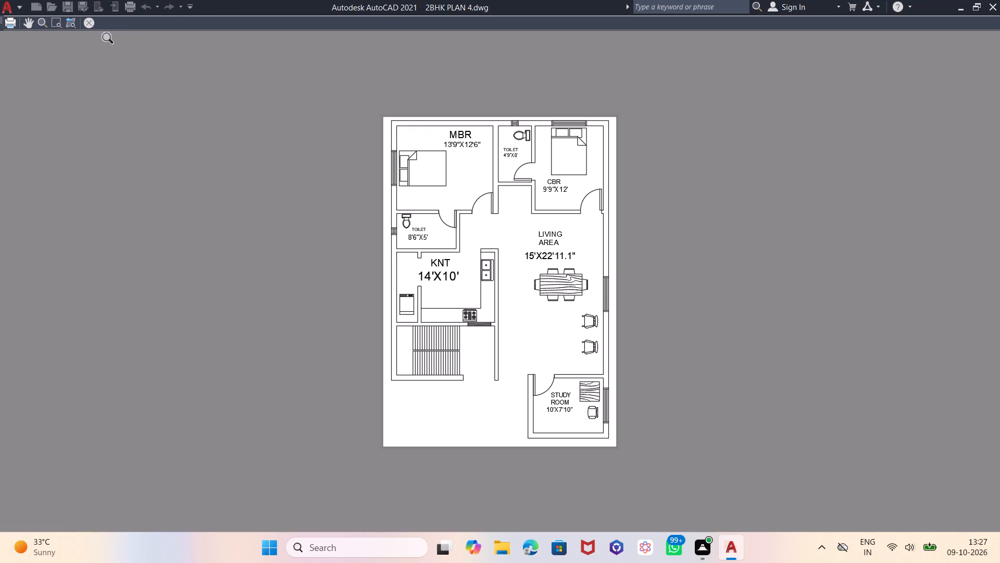
{"action": "left_click", "coordinate": [89, 16]}
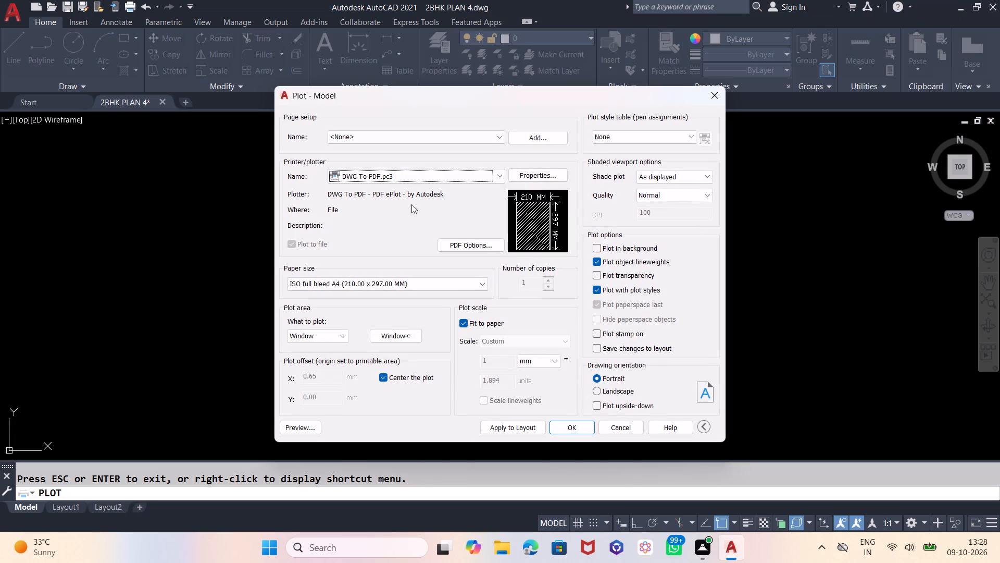
{"action": "left_click", "coordinate": [520, 424]}
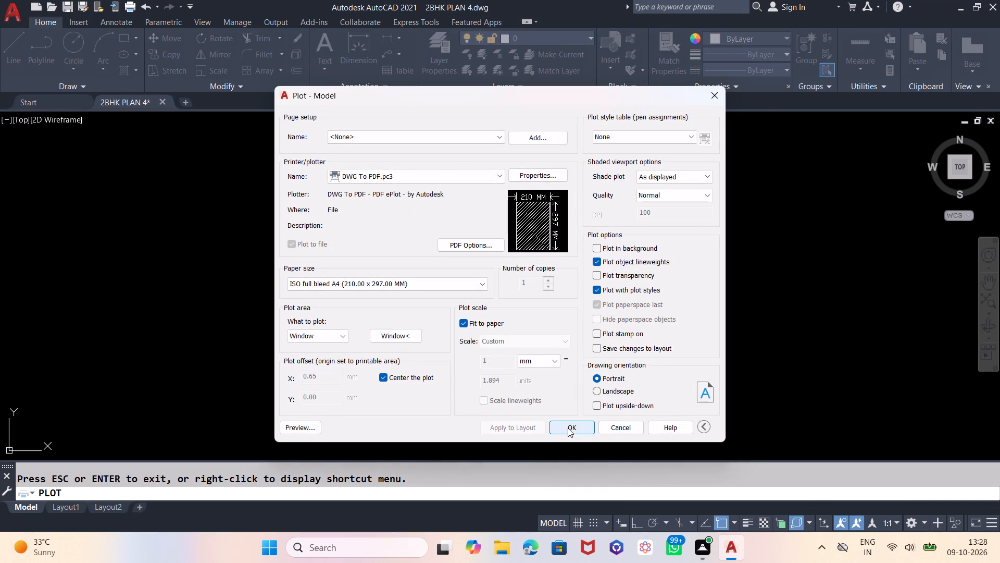
Plot the floor plan to a PDF named 2BHK PLAN 4-Model.pdf in the WFHCAD folder on the desktop.
{"action": "left_click", "coordinate": [568, 428]}
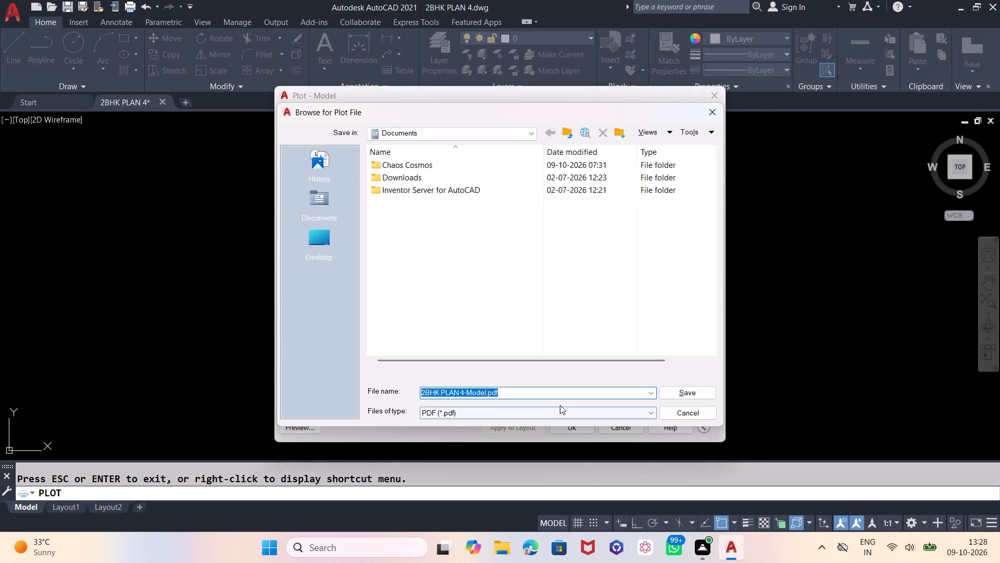
{"action": "left_click", "coordinate": [311, 234]}
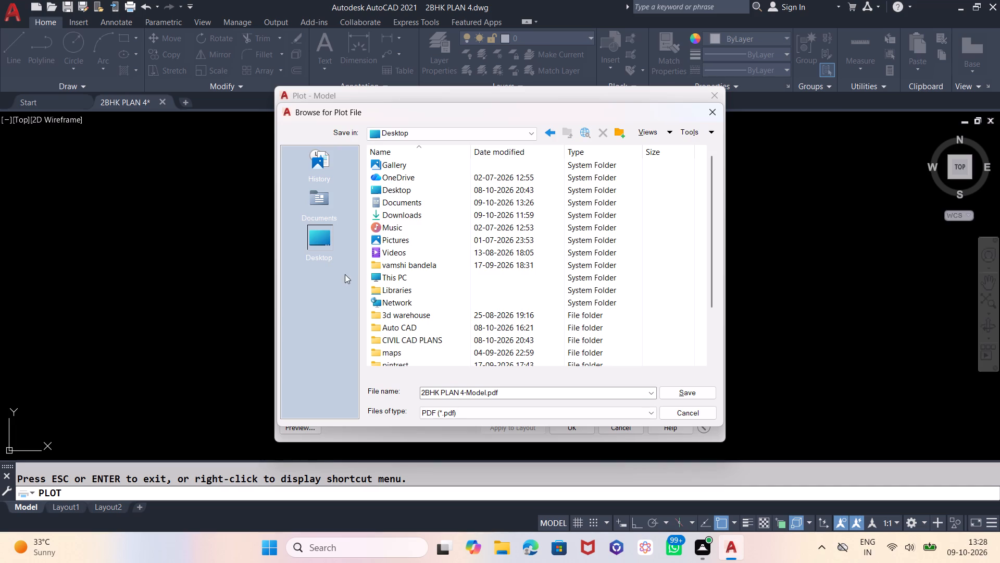
{"action": "scroll", "coordinate": [411, 319], "scroll_direction": "down", "scroll_amount": 1}
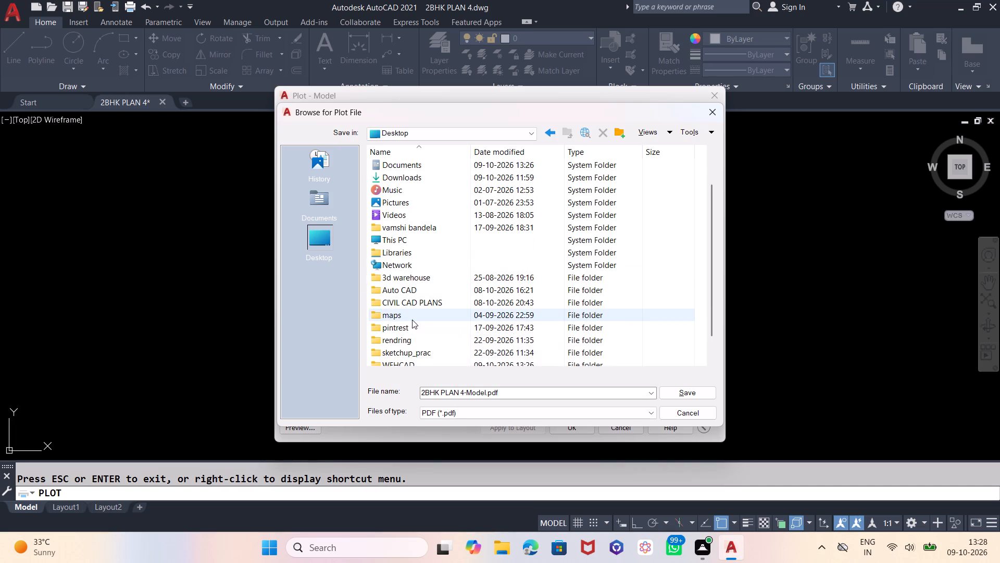
{"action": "scroll", "coordinate": [413, 320], "scroll_direction": "down", "scroll_amount": 2}
{"action": "double_click", "coordinate": [395, 338]}
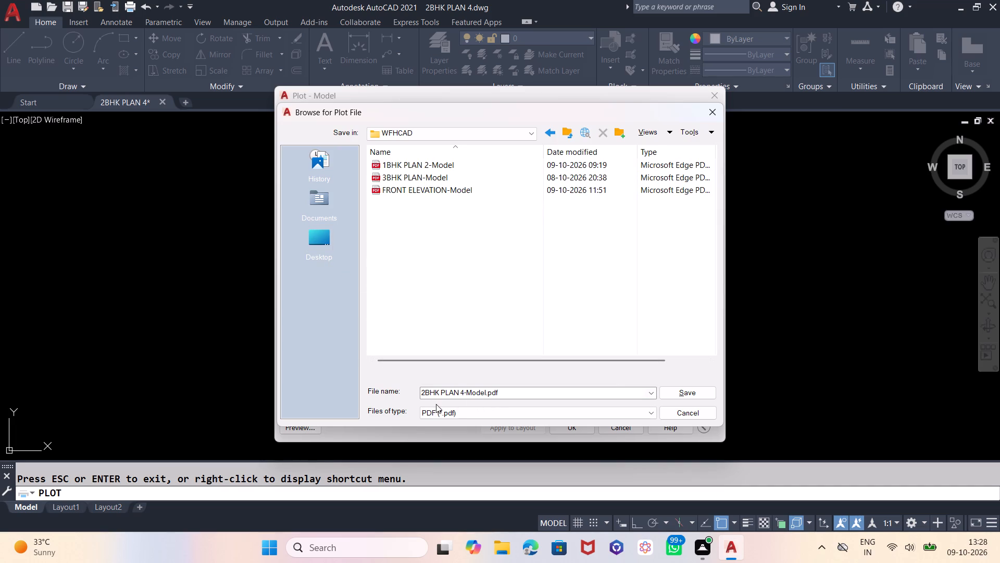
{"action": "left_click", "coordinate": [691, 393]}
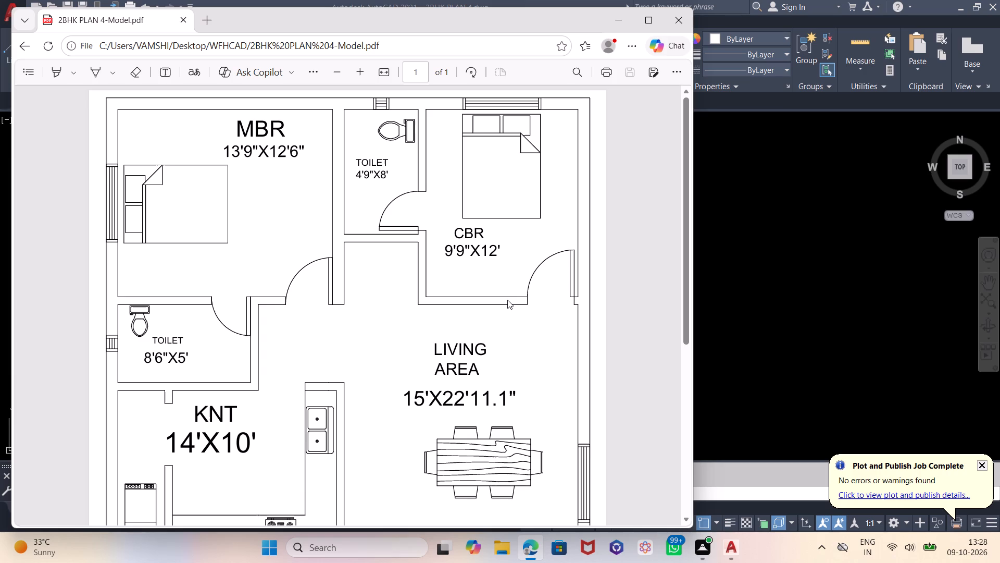
Review the whole plotted floor plan in the opened PDF, from the bedrooms to the study room, and close it.
{"action": "scroll", "coordinate": [507, 300], "scroll_direction": "down", "scroll_amount": 1}
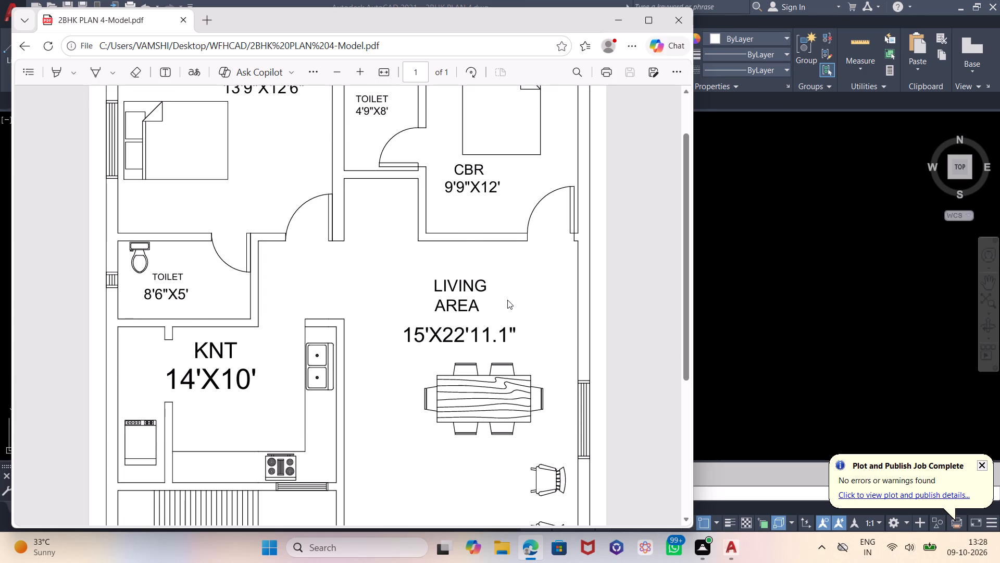
{"action": "scroll", "coordinate": [507, 300], "scroll_direction": "down", "scroll_amount": 1}
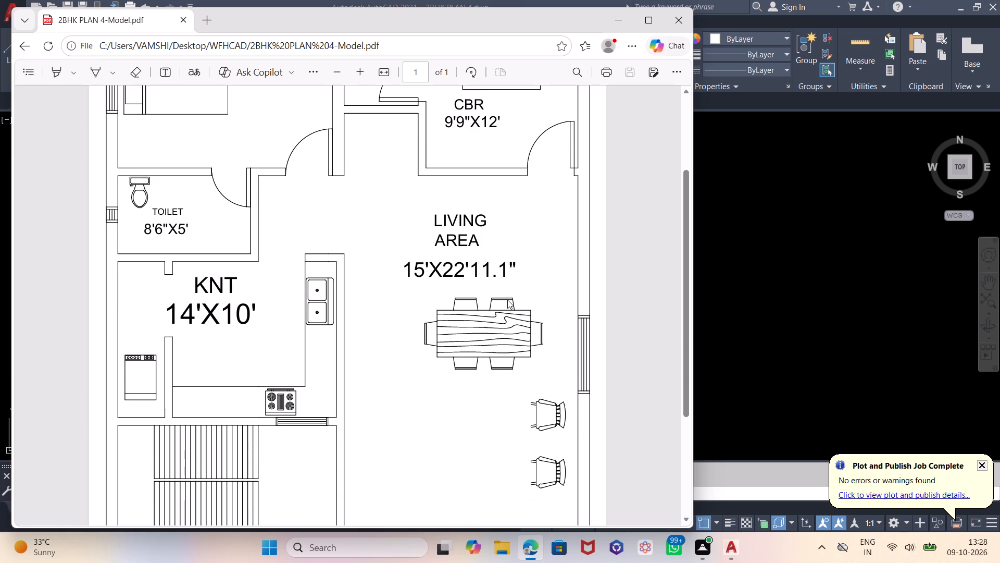
{"action": "scroll", "coordinate": [507, 300], "scroll_direction": "down", "scroll_amount": 1}
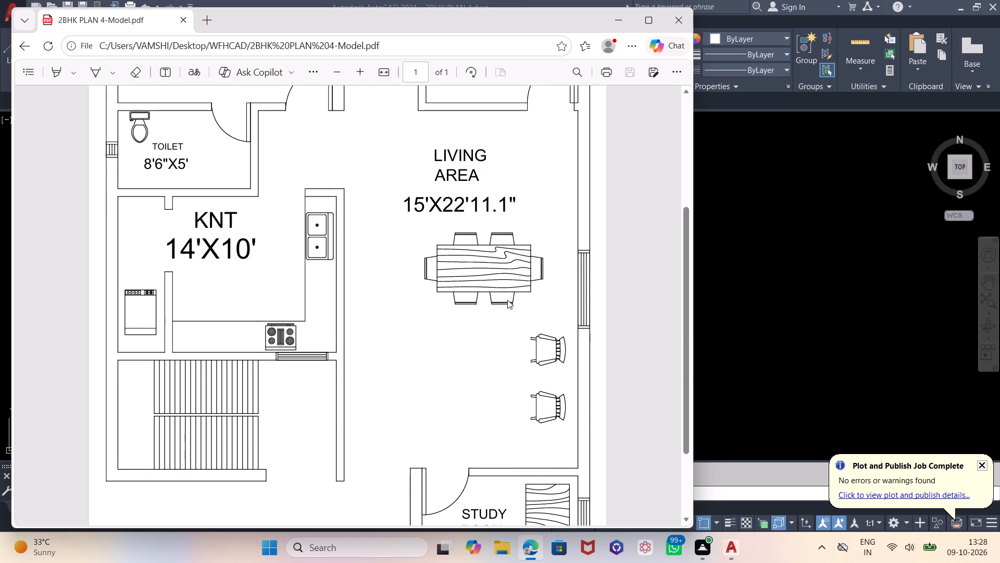
{"action": "scroll", "coordinate": [507, 300], "scroll_direction": "down", "scroll_amount": 3}
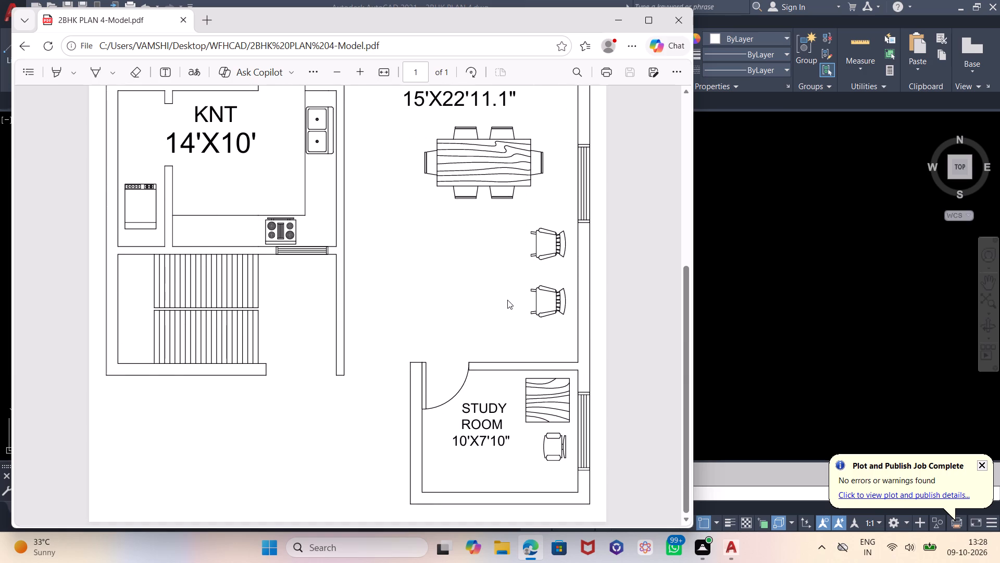
{"action": "scroll", "coordinate": [507, 300], "scroll_direction": "up", "scroll_amount": 1}
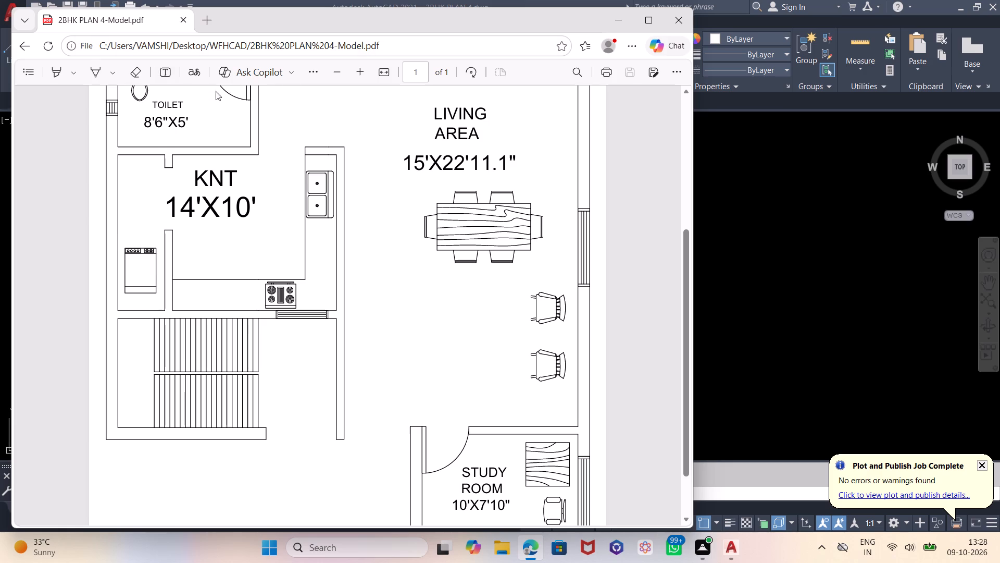
{"action": "left_click", "coordinate": [673, 15]}
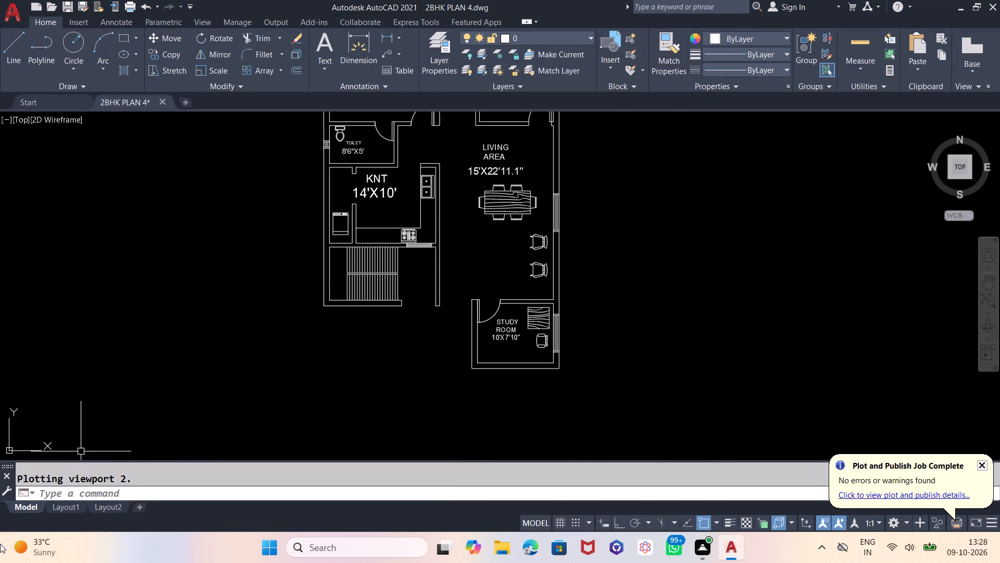
Turn off command log recording with the LOGFILEOFF command.
{"action": "left_click", "coordinate": [148, 491]}
{"action": "type", "text": "LOGFIL"}
{"action": "key", "text": "e"}
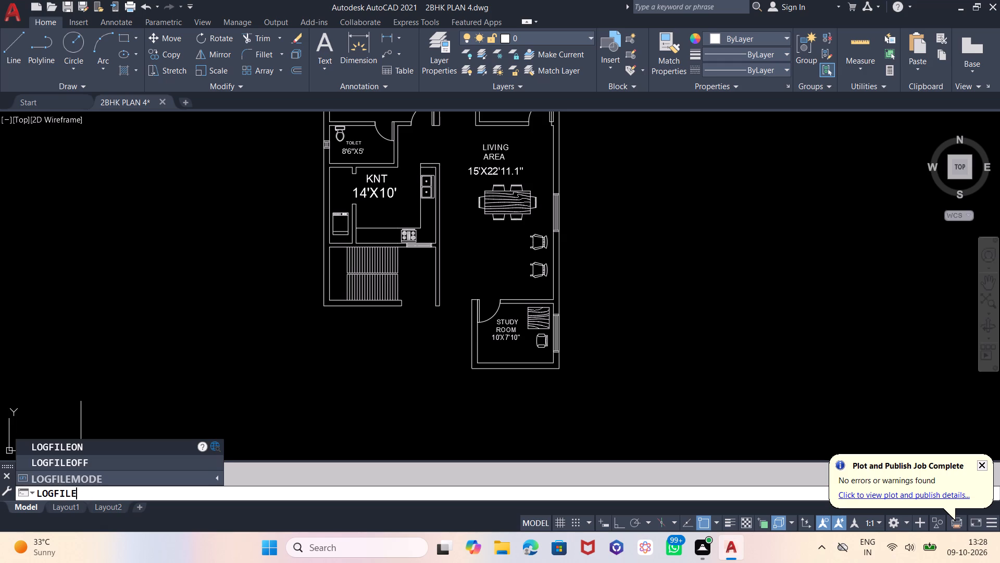
{"action": "type", "text": "OFF"}
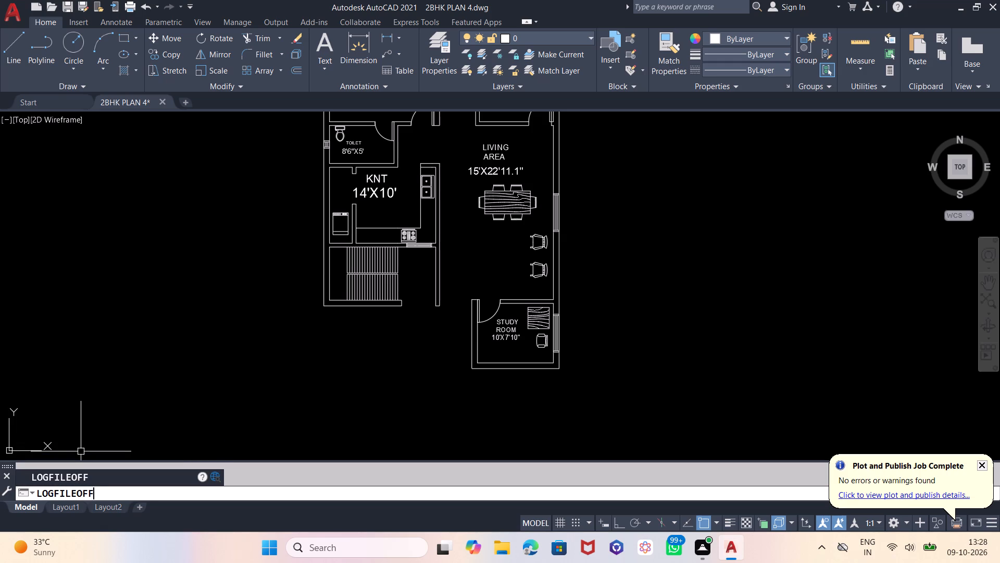
{"action": "key", "text": "Return"}
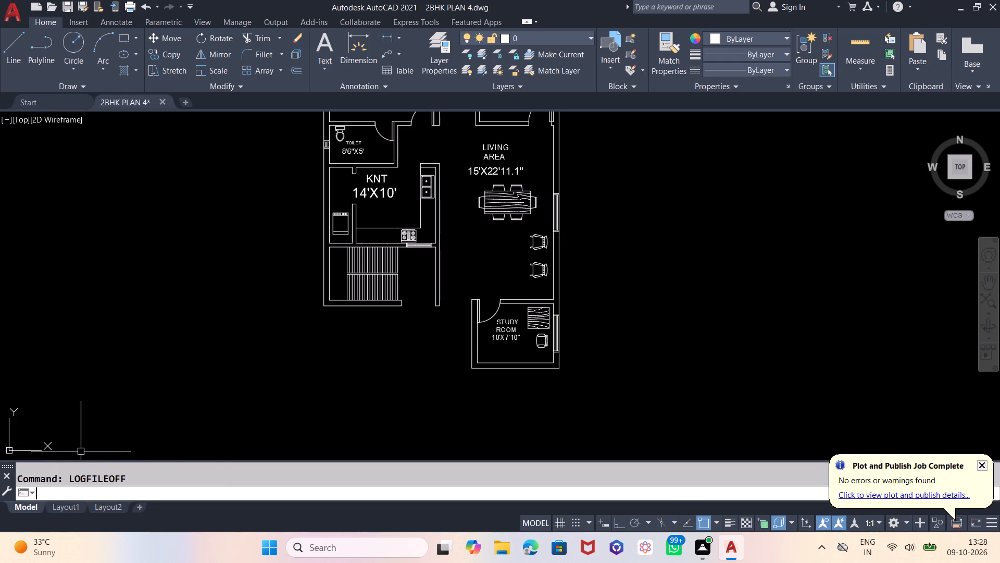